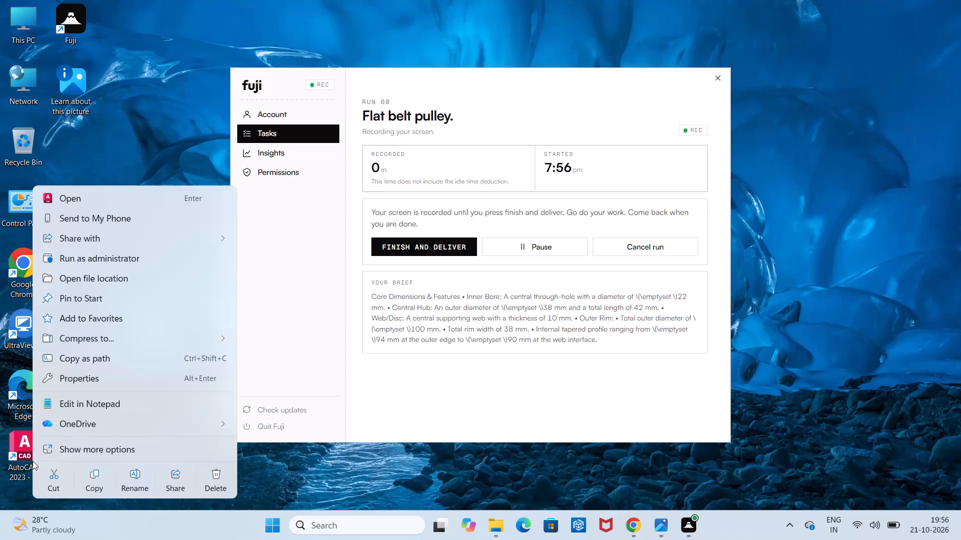
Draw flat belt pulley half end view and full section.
Launch AutoCAD 2023 and start a new drawing.
left_click(151, 201)
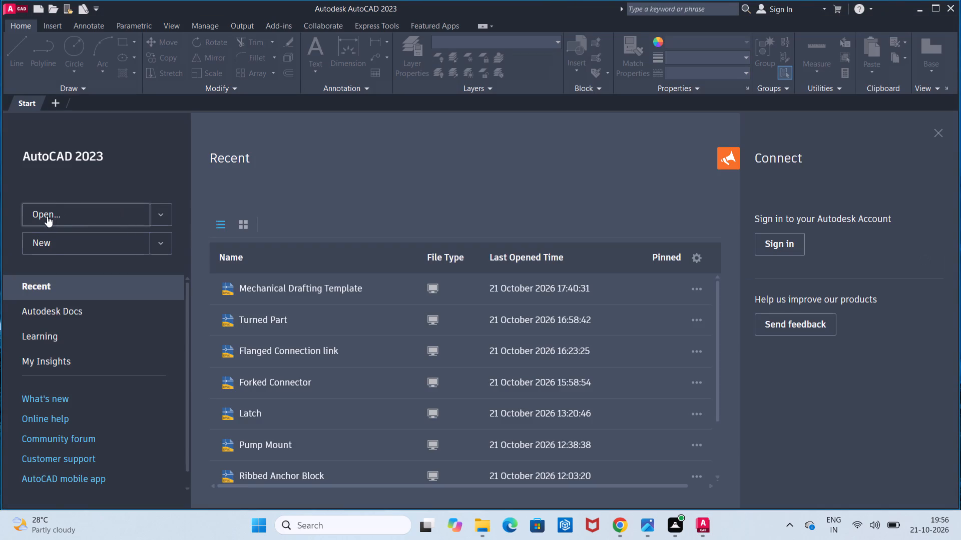
left_click(50, 242)
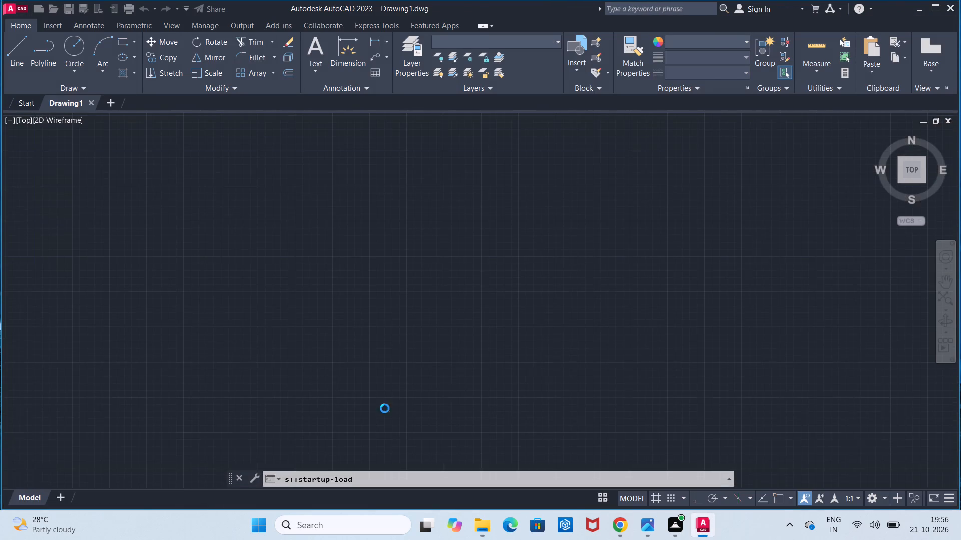
Turn on command log file recording with LOGFILEON.
left_click(386, 482)
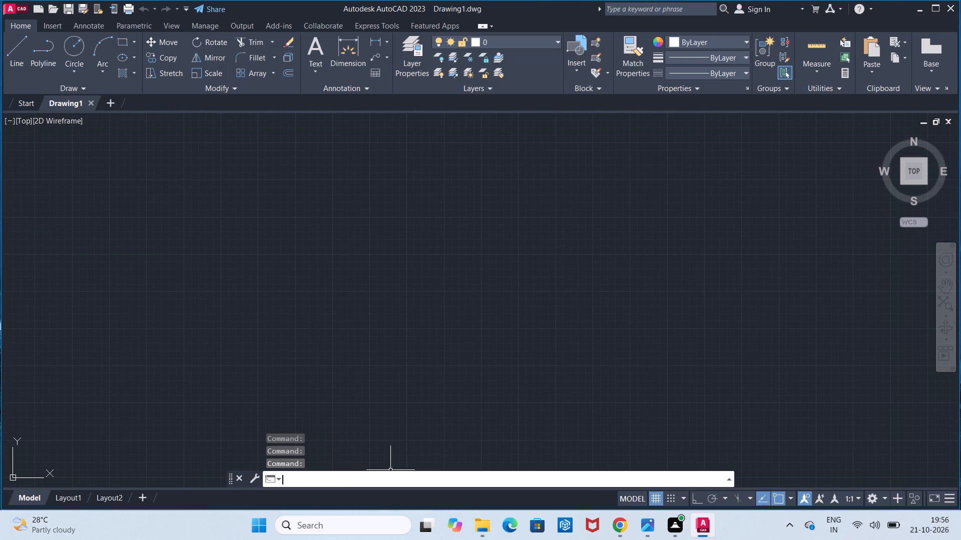
type("logf")
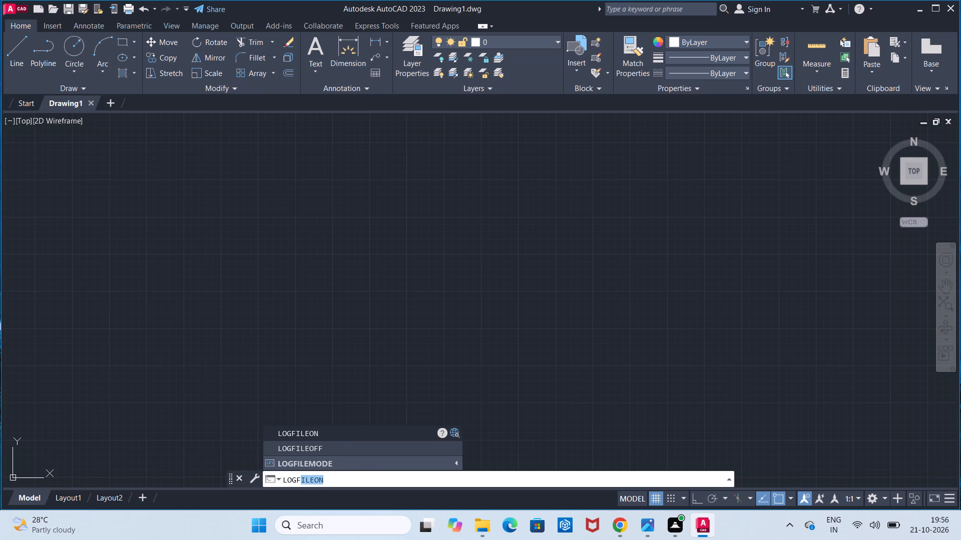
left_click(338, 436)
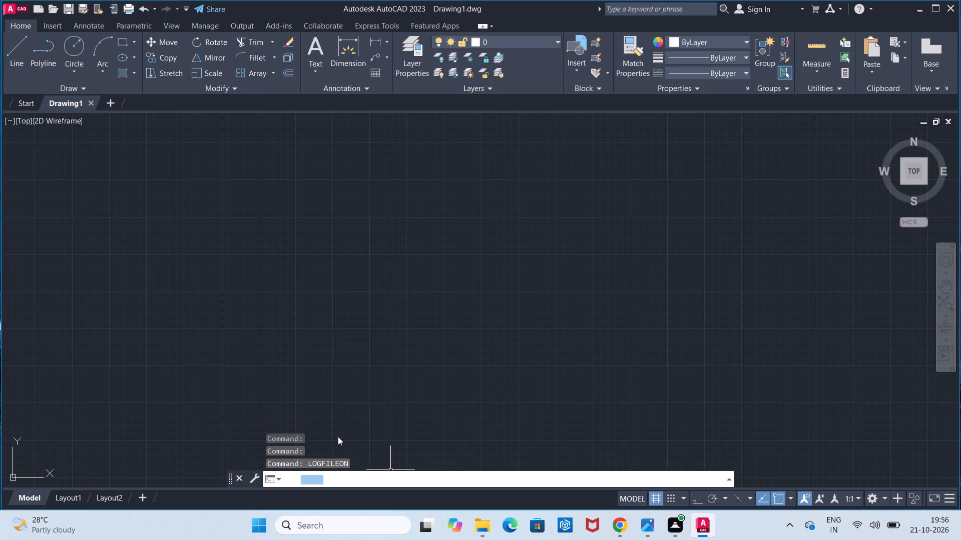
Set the length precision of the drawing units to 0.
left_click(365, 477)
type("units")
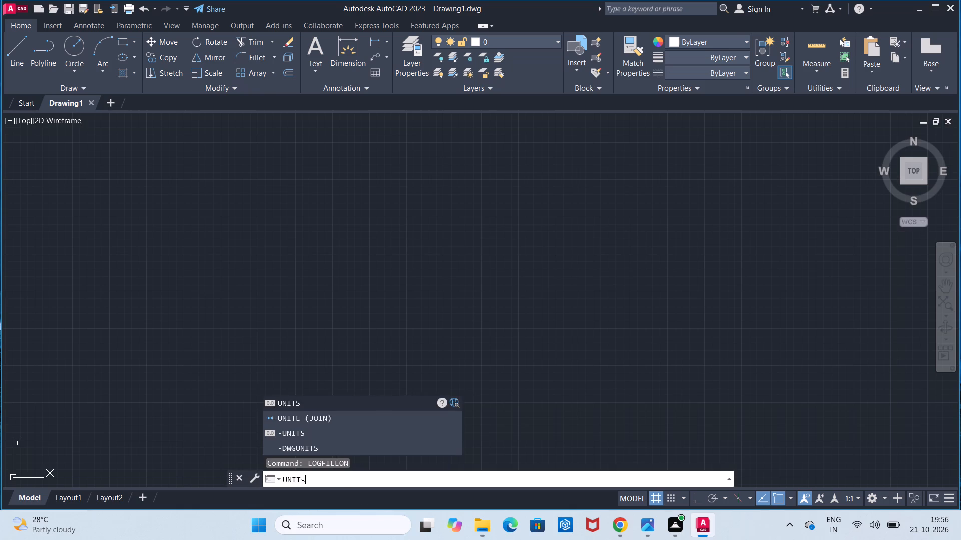
left_click(350, 421)
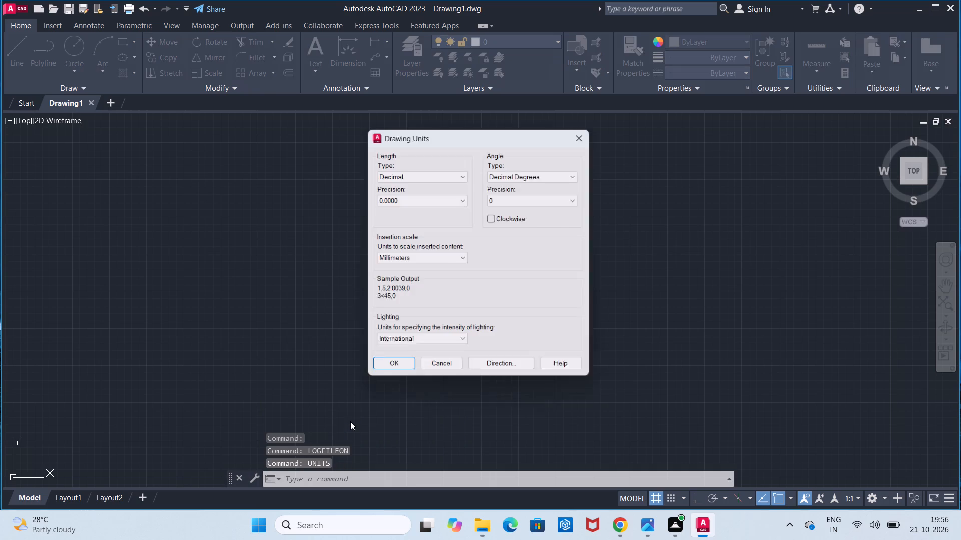
left_click(433, 192)
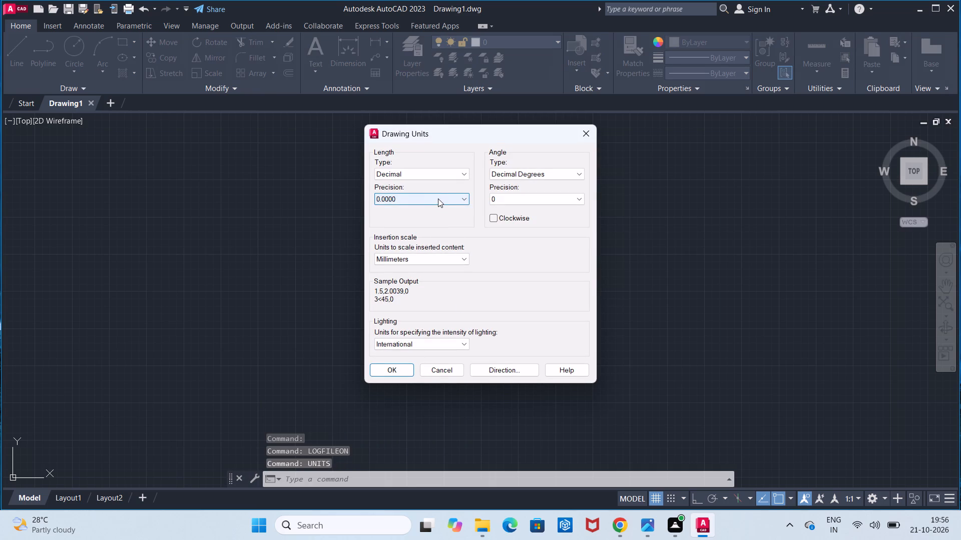
left_click(438, 198)
left_click(435, 209)
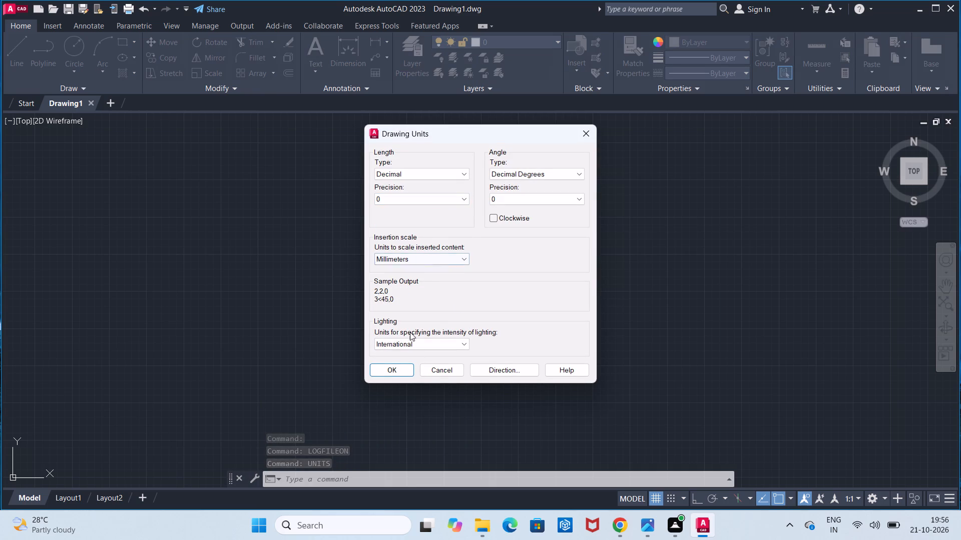
left_click(389, 373)
Modify the ISO-25 dimension style so its linear primary units have a precision of 0.
left_click(403, 485)
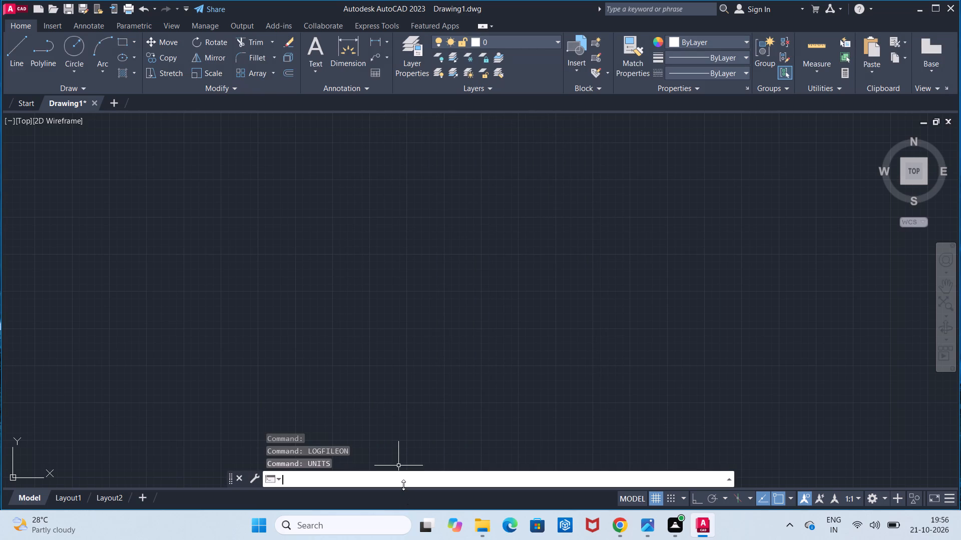
key("d")
key("Return")
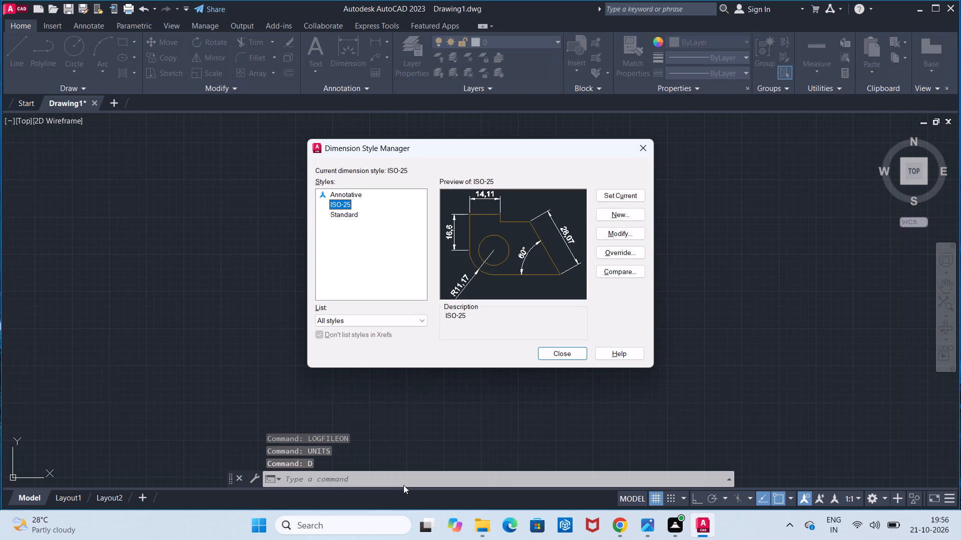
left_click(615, 229)
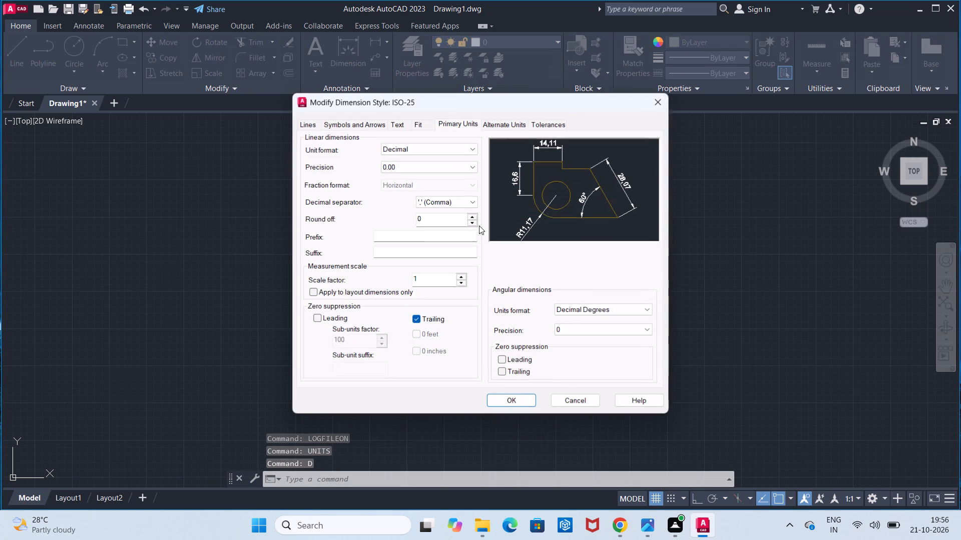
left_click(451, 174)
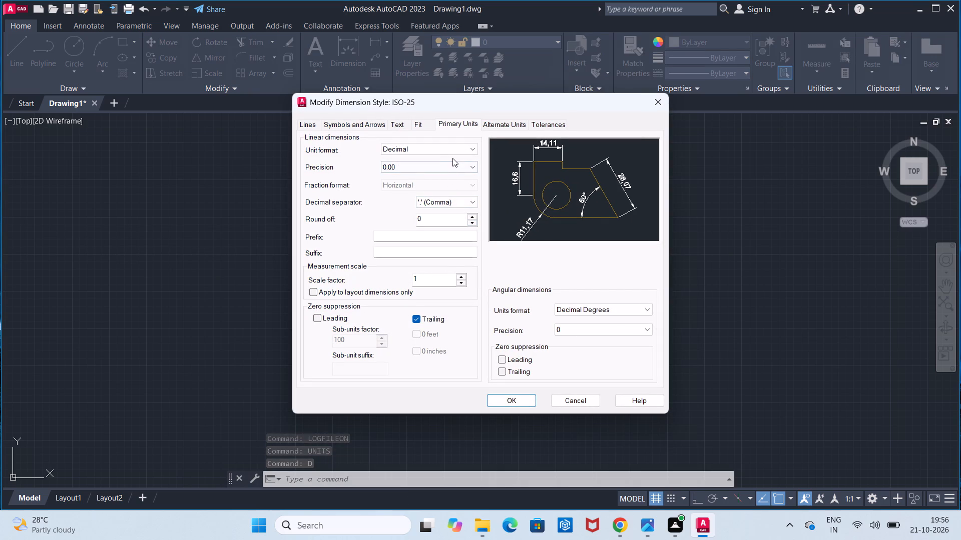
left_click(456, 163)
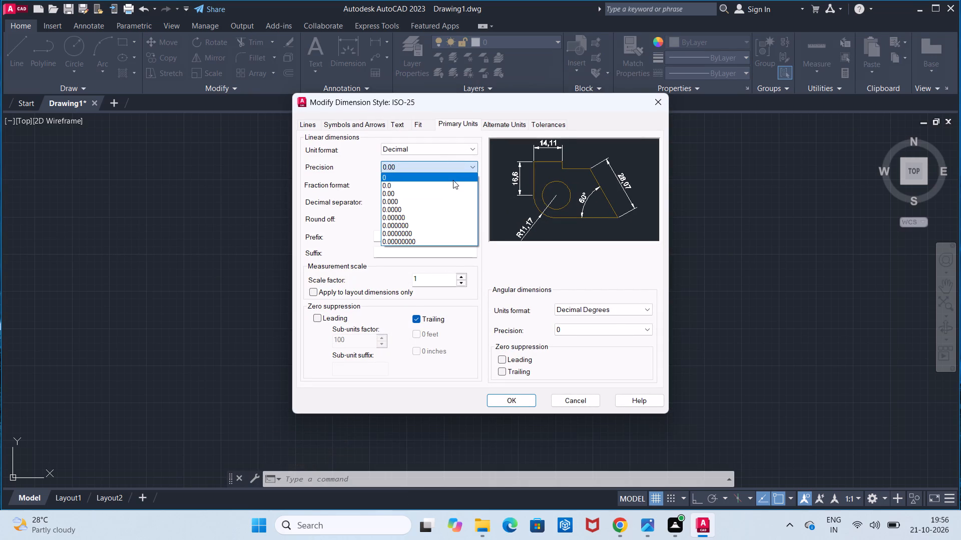
left_click(454, 177)
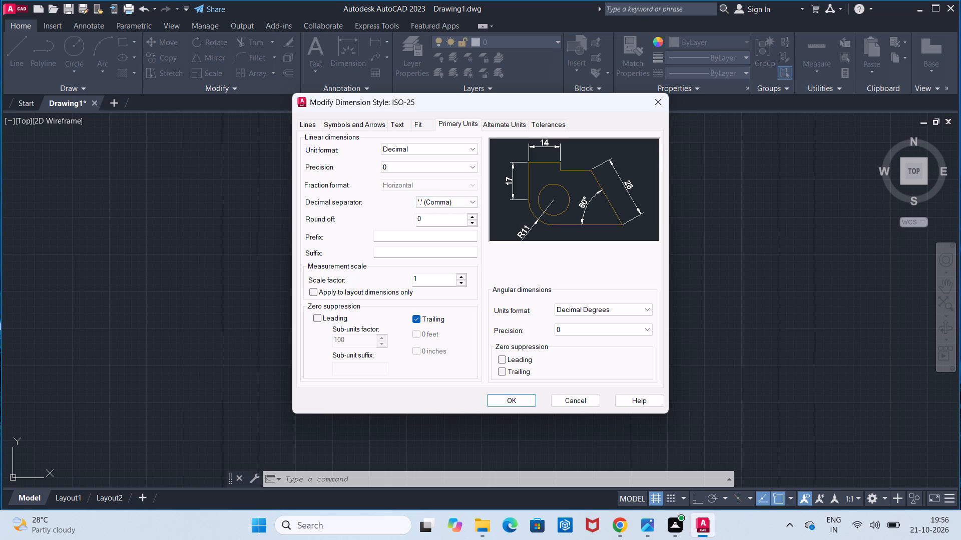
Set the ISO-25 dimension text height to 6 with ISO standard text alignment.
left_click(405, 127)
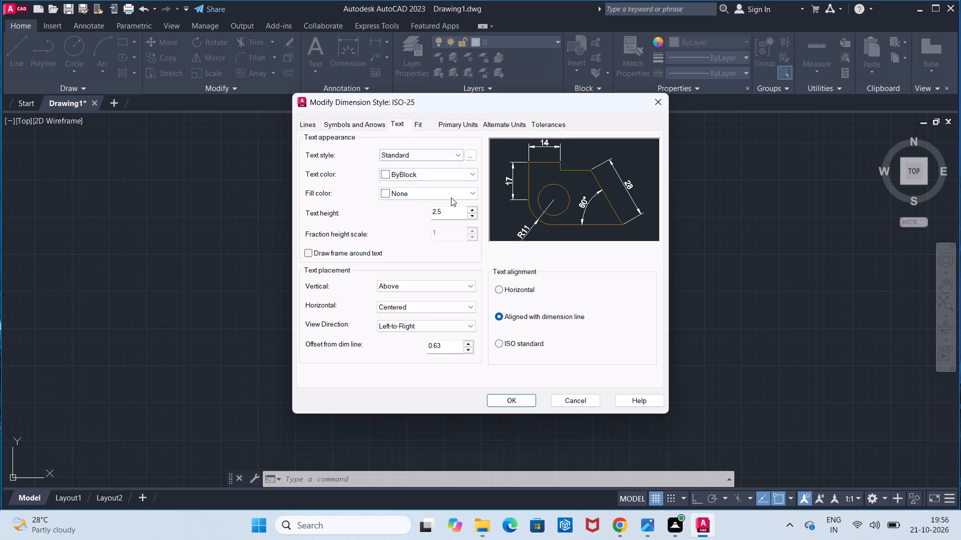
left_click(454, 209)
key("BackSpace")
key("BackSpace")
key("BackSpace")
key("BackSpace")
key("BackSpace")
key("BackSpace")
key("BackSpace")
key("6")
left_click(529, 345)
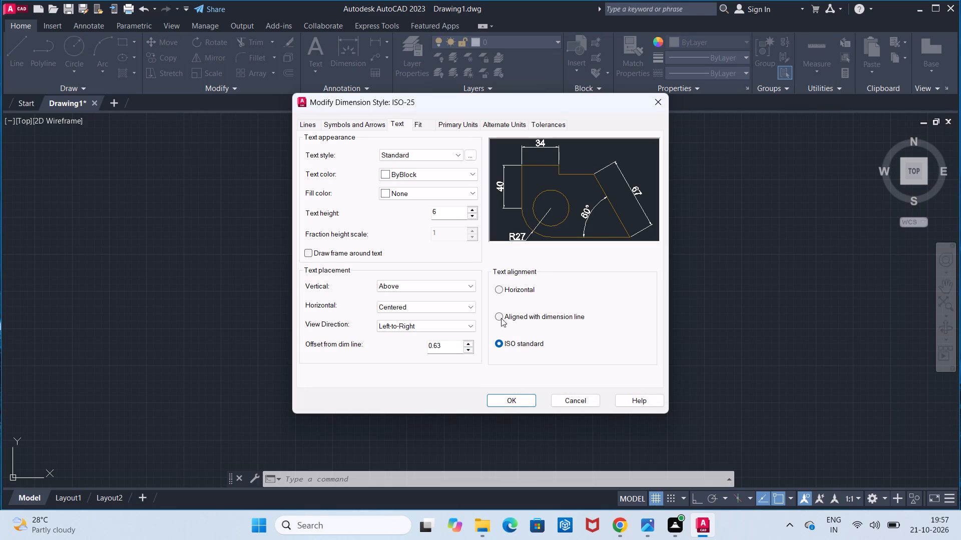
left_click(468, 129)
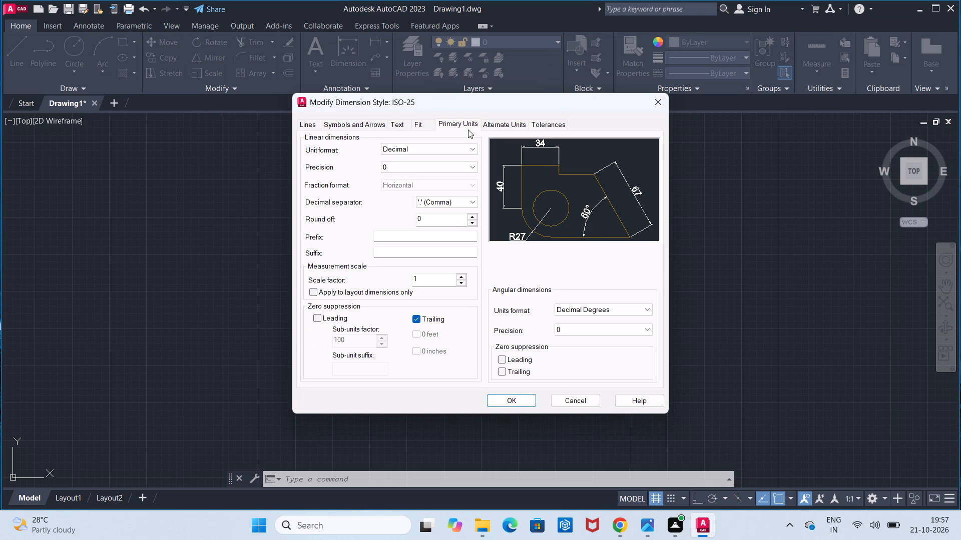
left_click(514, 403)
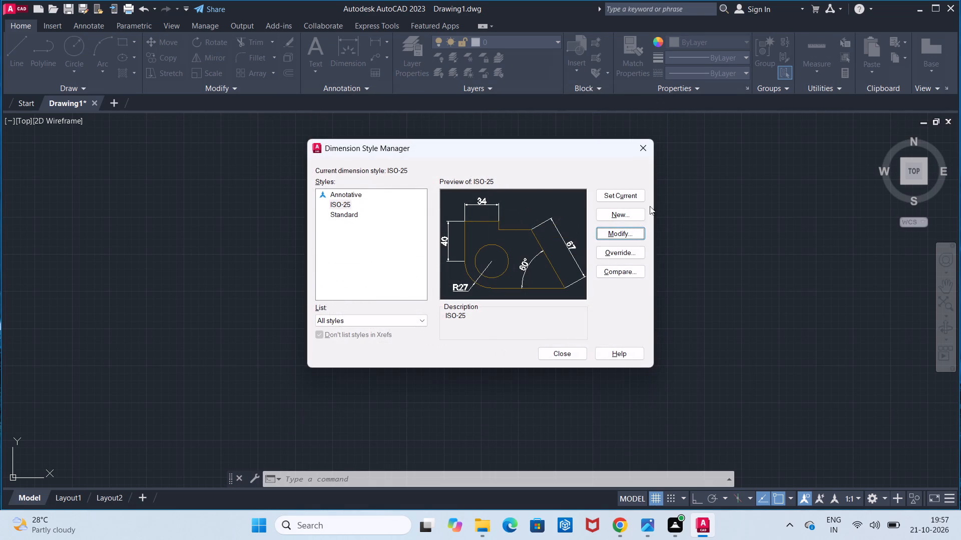
Make ISO-25 the current dimension style and close the style manager.
left_click(650, 195)
left_click(642, 195)
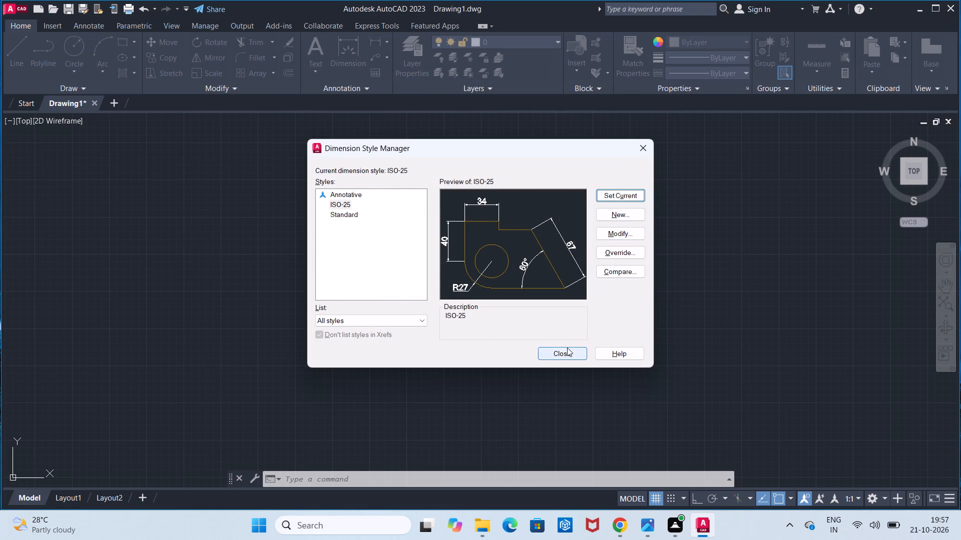
left_click(567, 347)
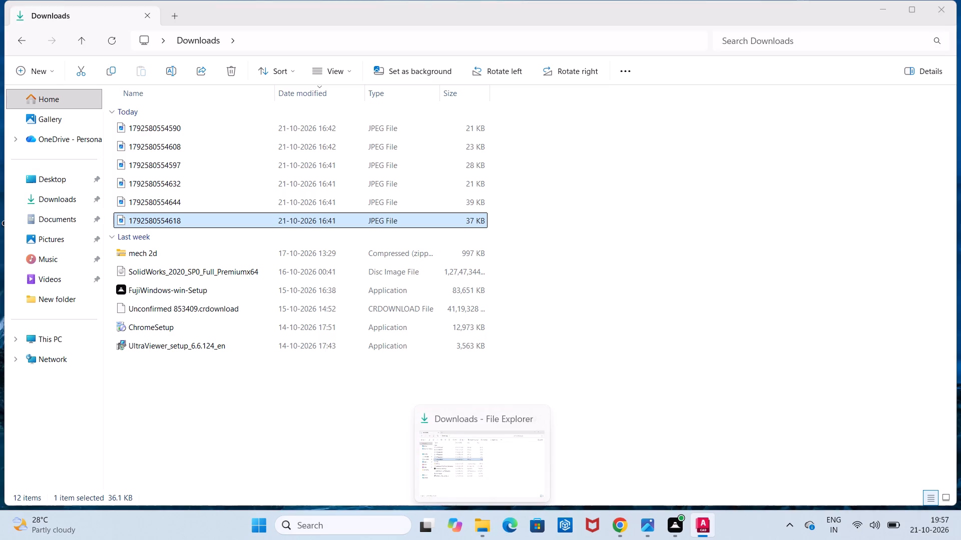
Set the model space limits from 0,0 to 100,10.
left_click(445, 483)
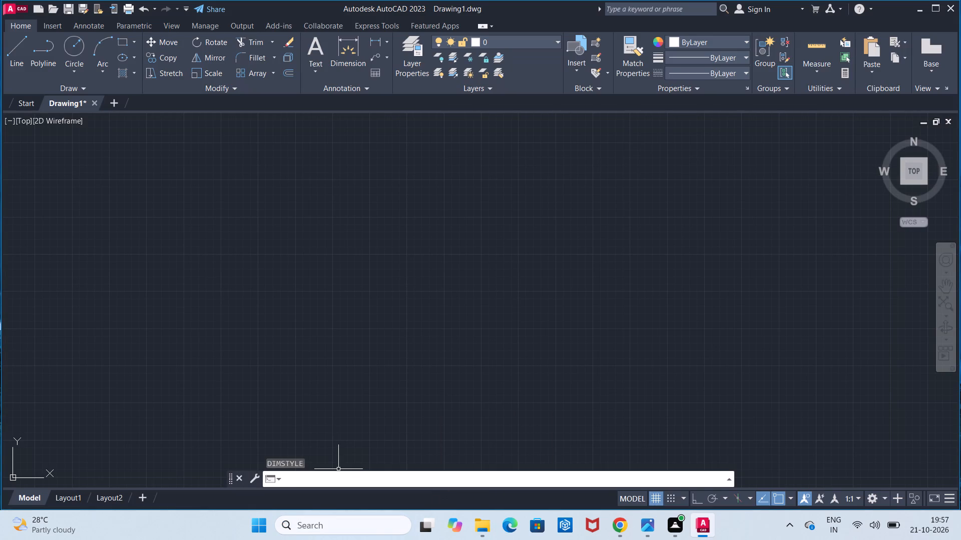
type("limit")
key("s")
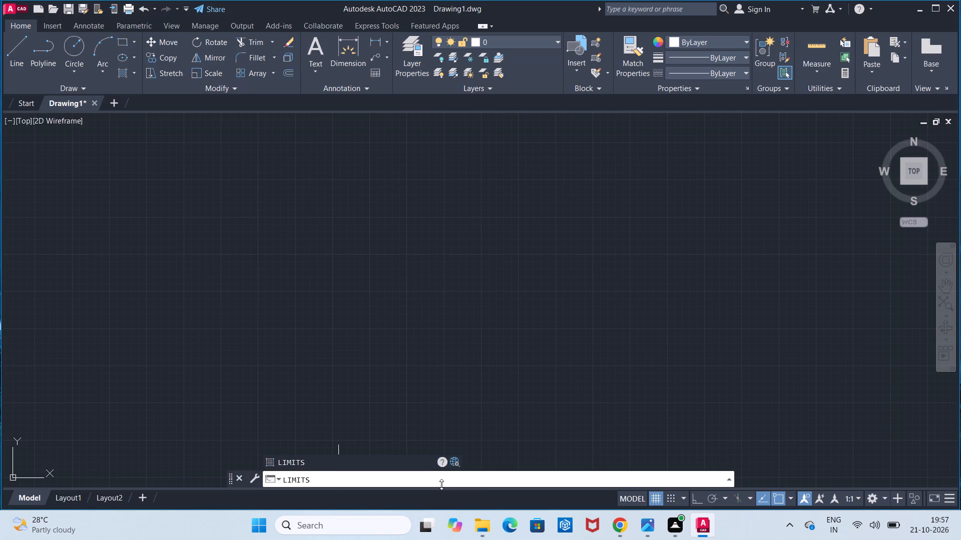
left_click(402, 460)
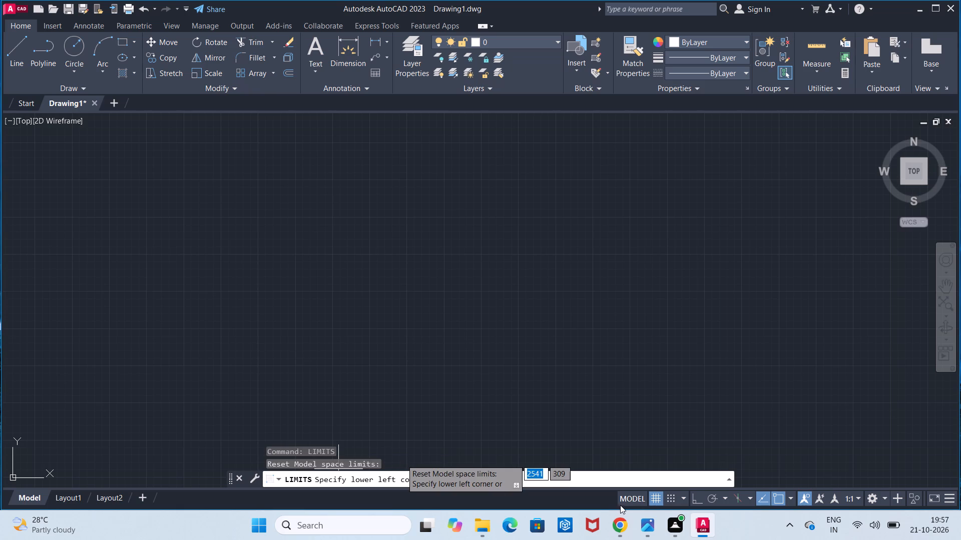
left_click(593, 476)
type("0,0")
key("Return")
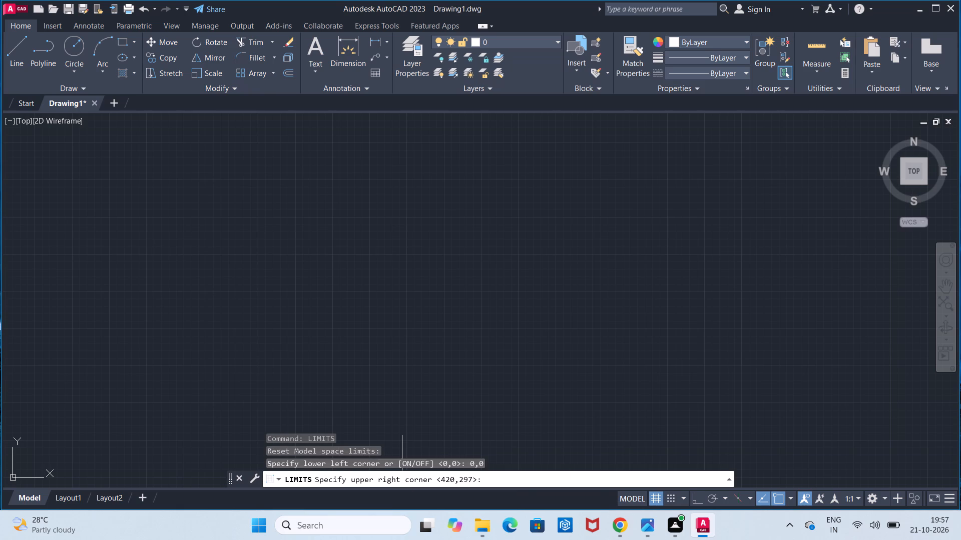
type("q1")
key("BackSpace")
key("BackSpace")
type("100,10")
key("Return")
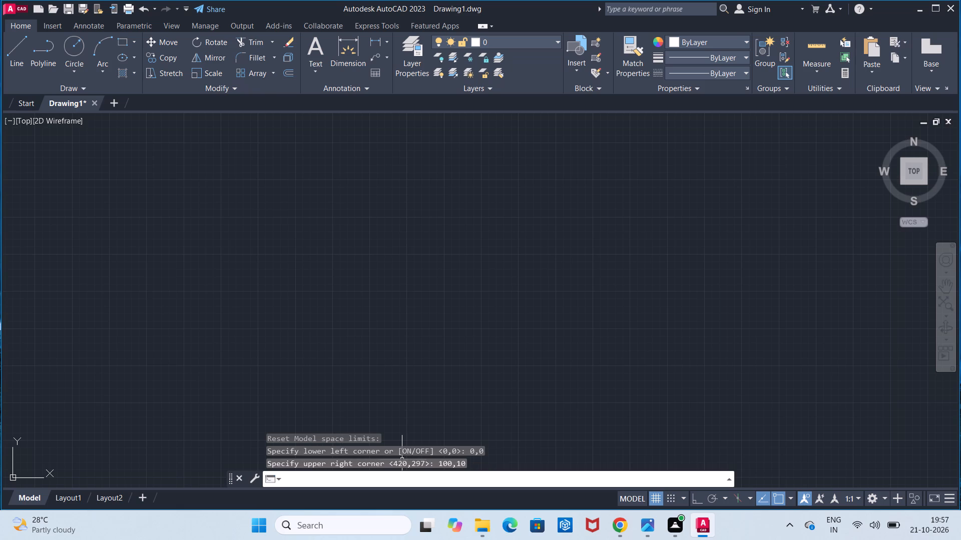
Zoom to show all of the drawing limits.
key("z")
key("Return")
key("a")
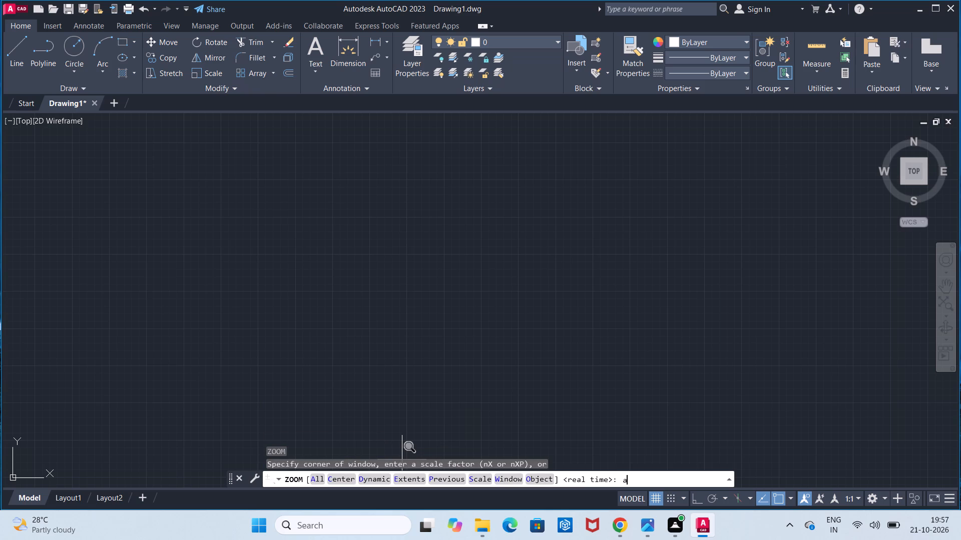
key("Return")
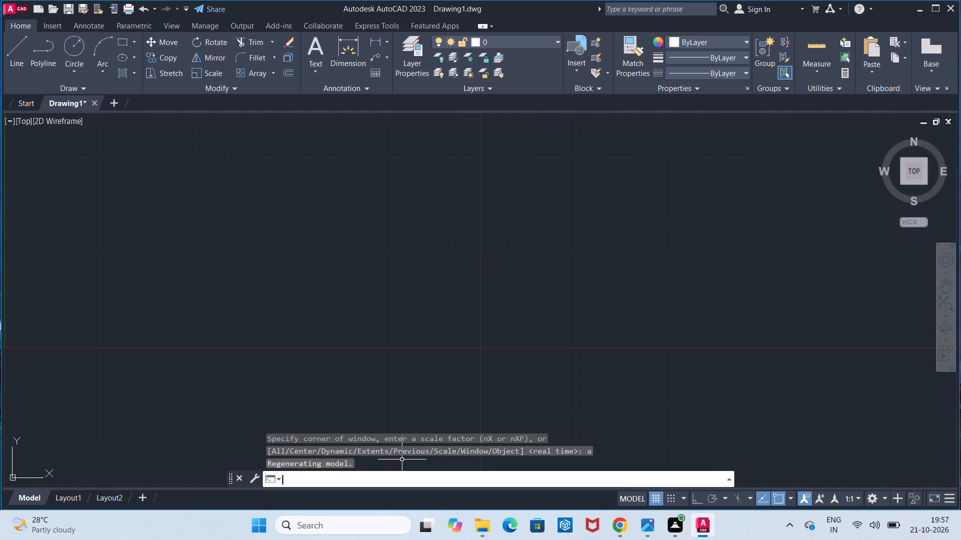
Turn on Ortho mode for the drawing.
scroll(607, 456, "down", 3)
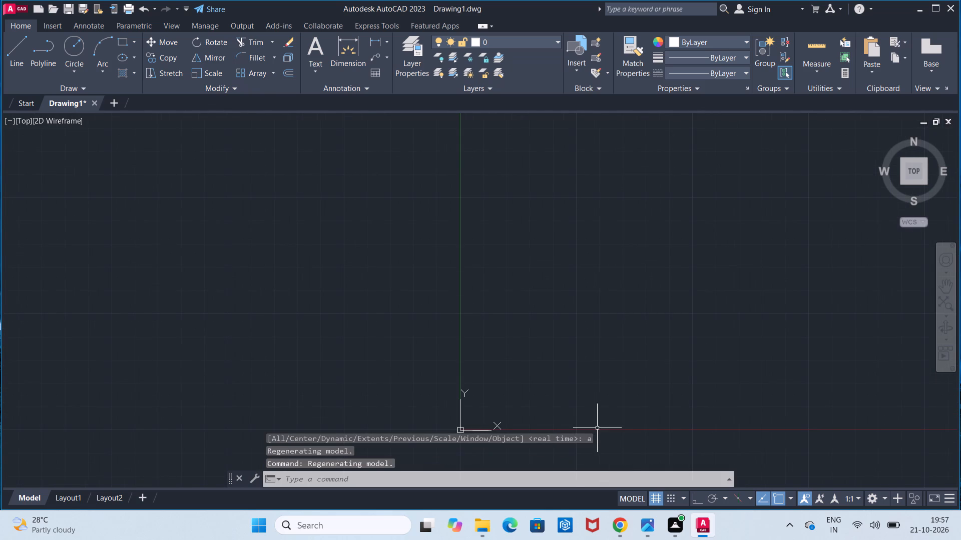
middle_click_drag(597, 427, 371, 427)
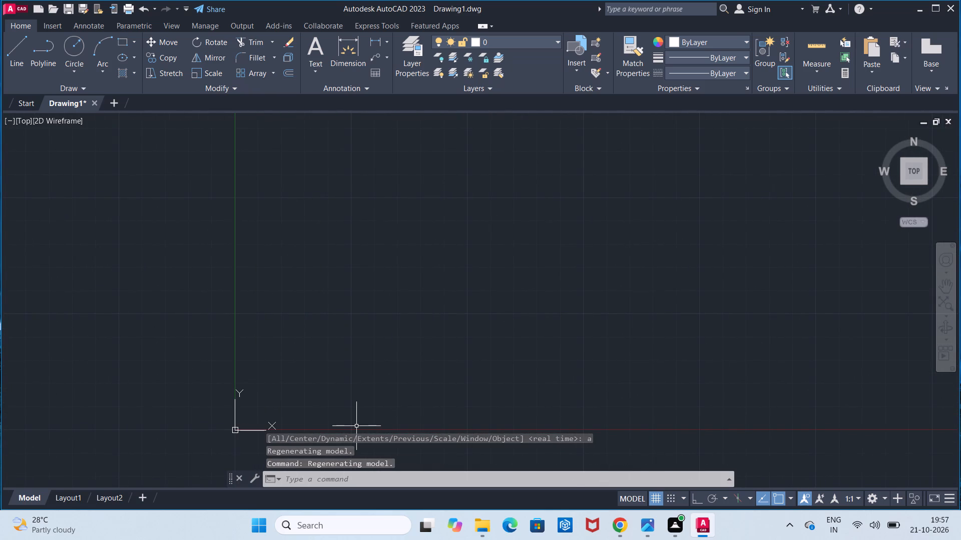
left_click(694, 496)
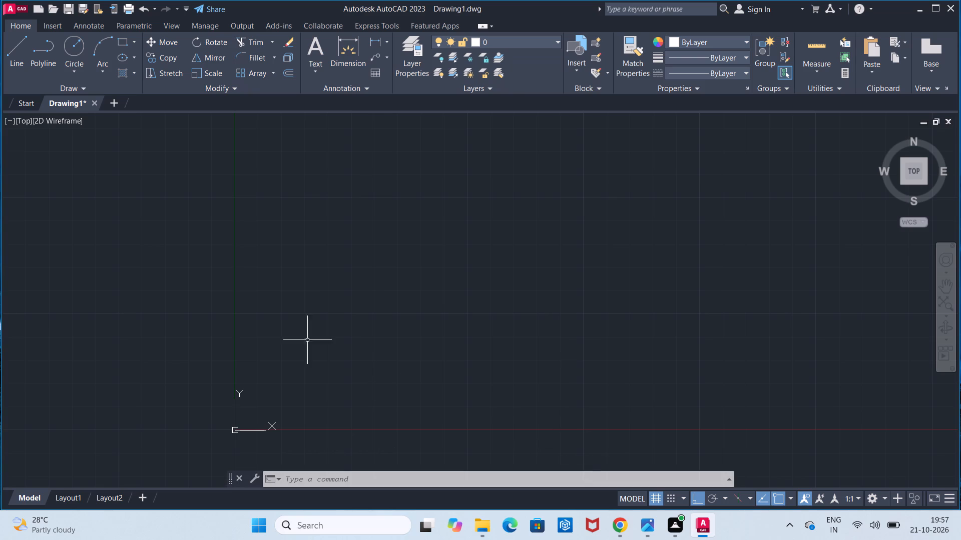
Draw a 38 mm horizontal line in the empty area above and to the right of the origin.
left_click(25, 61)
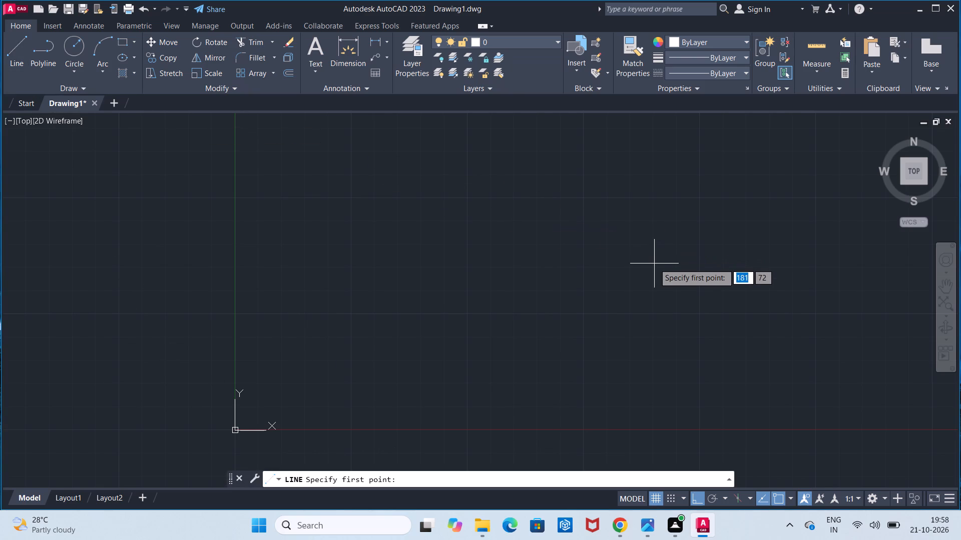
left_click(633, 237)
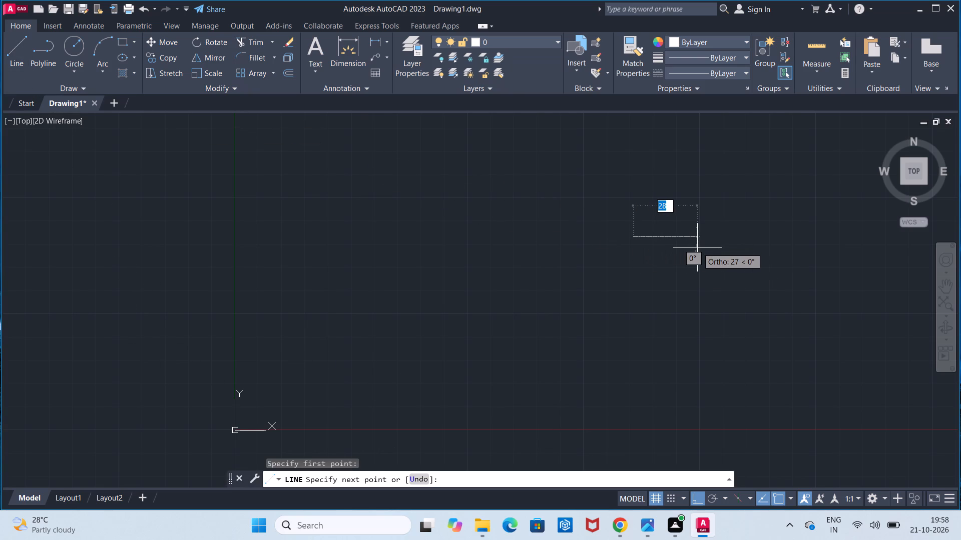
type("38")
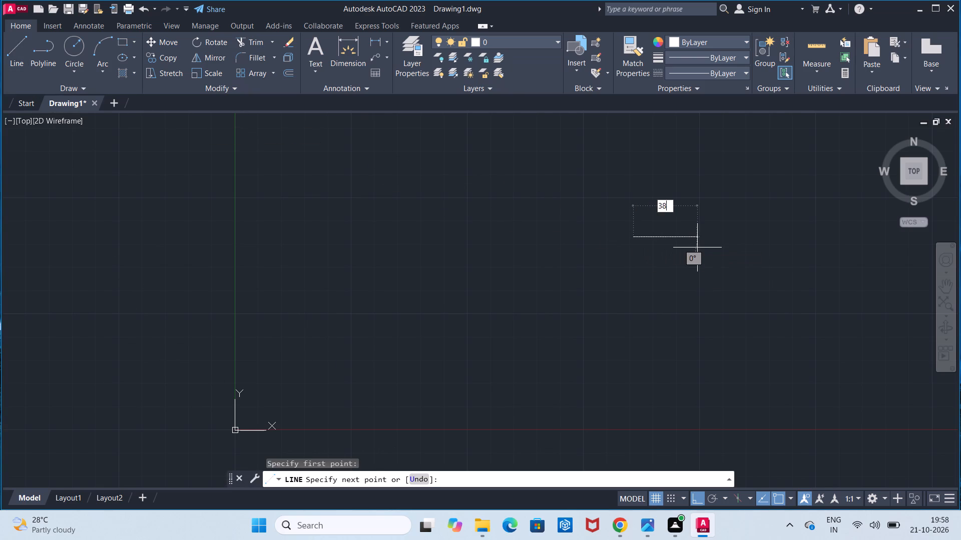
key("Return")
key("Escape")
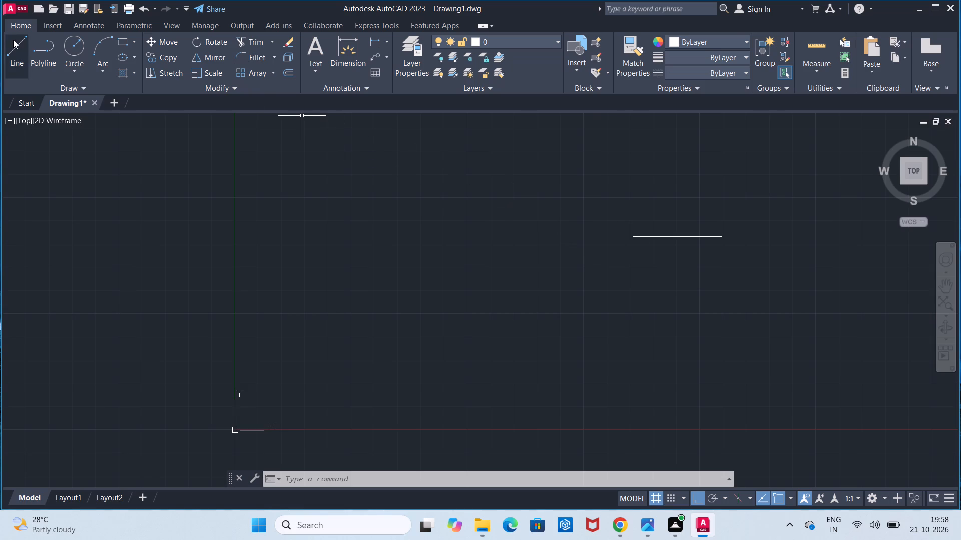
Draw a 31 mm vertical line downward from each end of the 38 mm horizontal line.
left_click(21, 58)
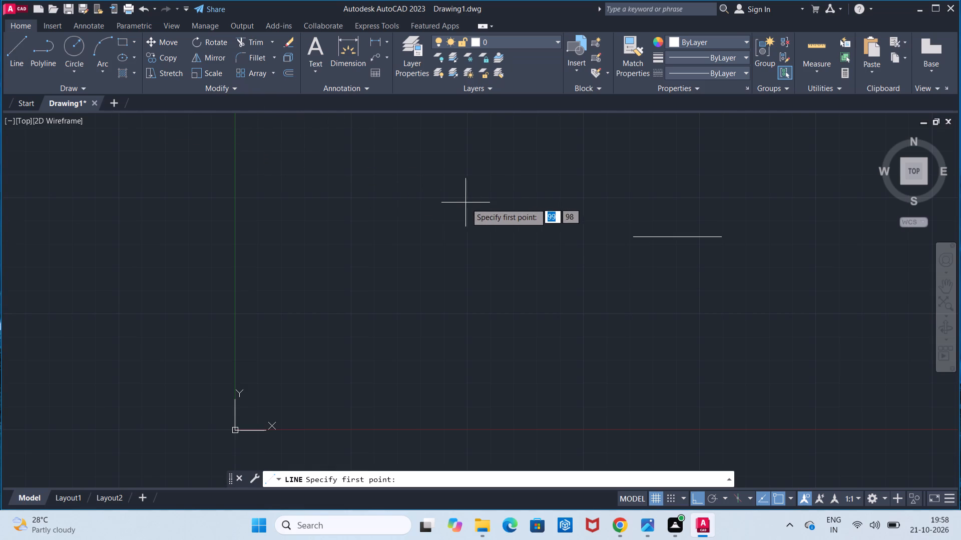
left_click(635, 239)
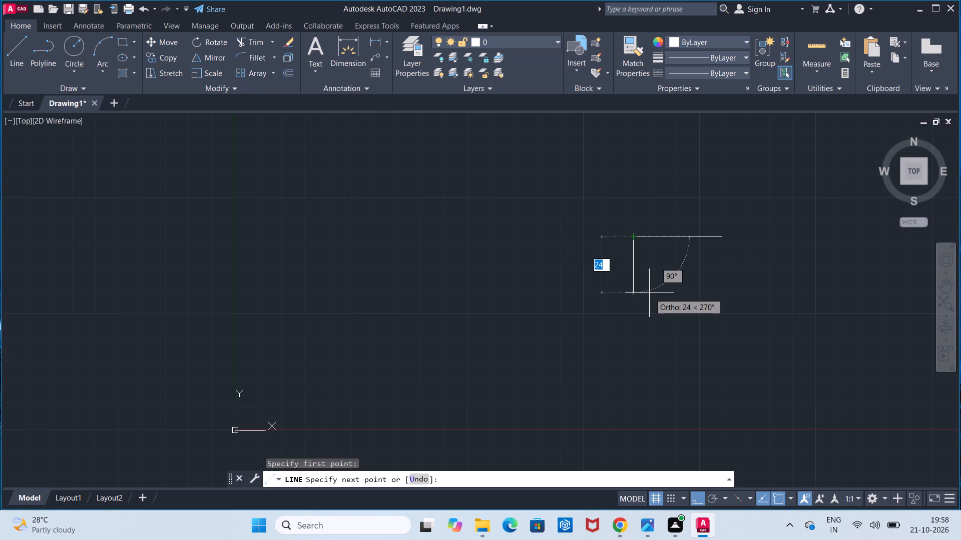
type("31")
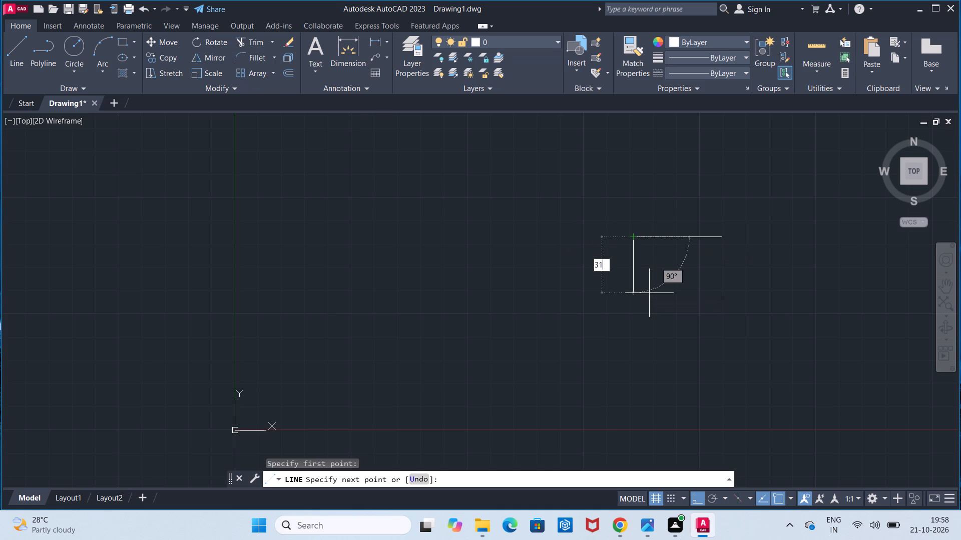
key("Return")
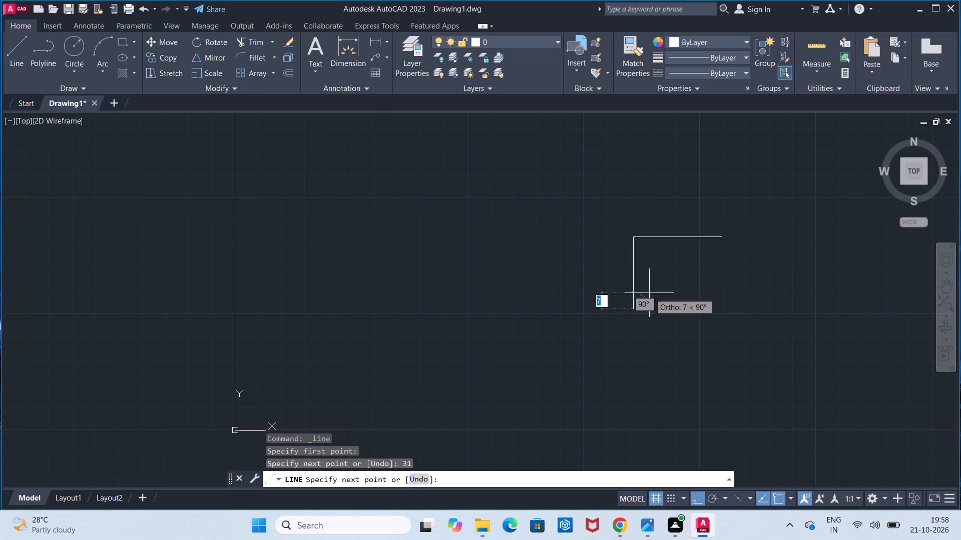
key("Escape")
left_click(8, 43)
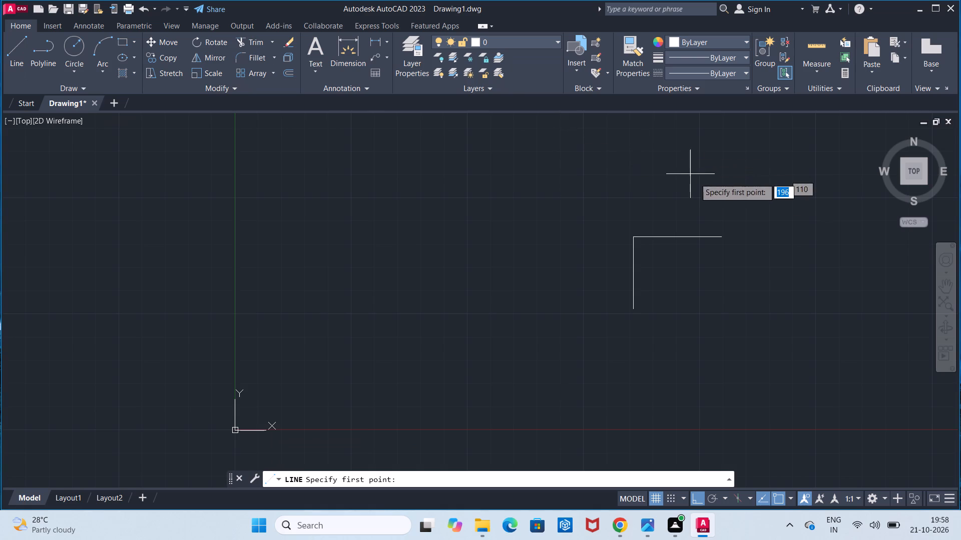
left_click(721, 234)
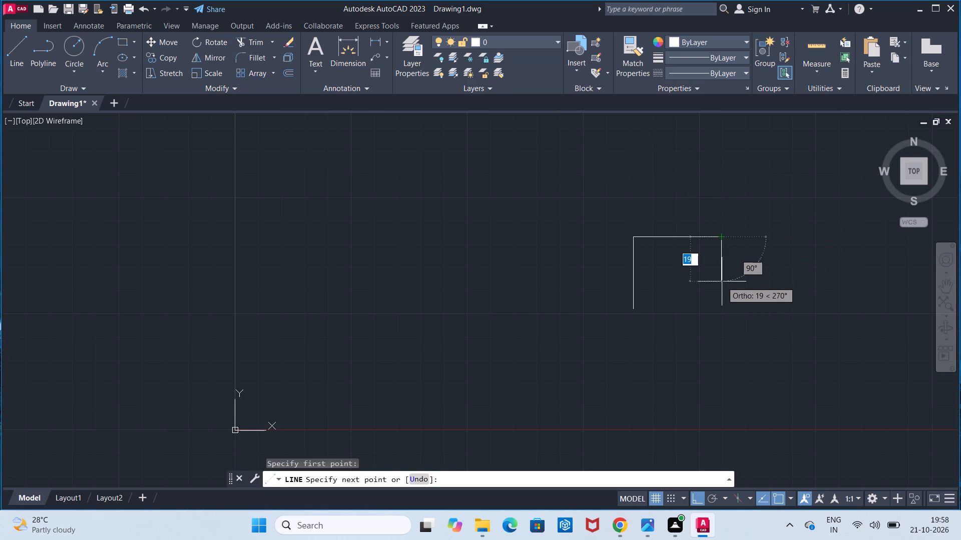
type("31")
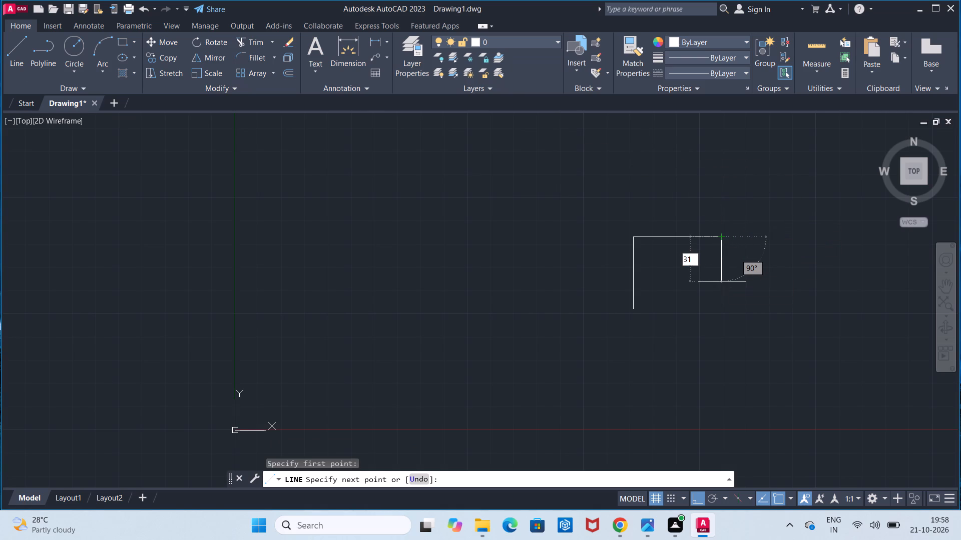
key("Return")
key("Escape")
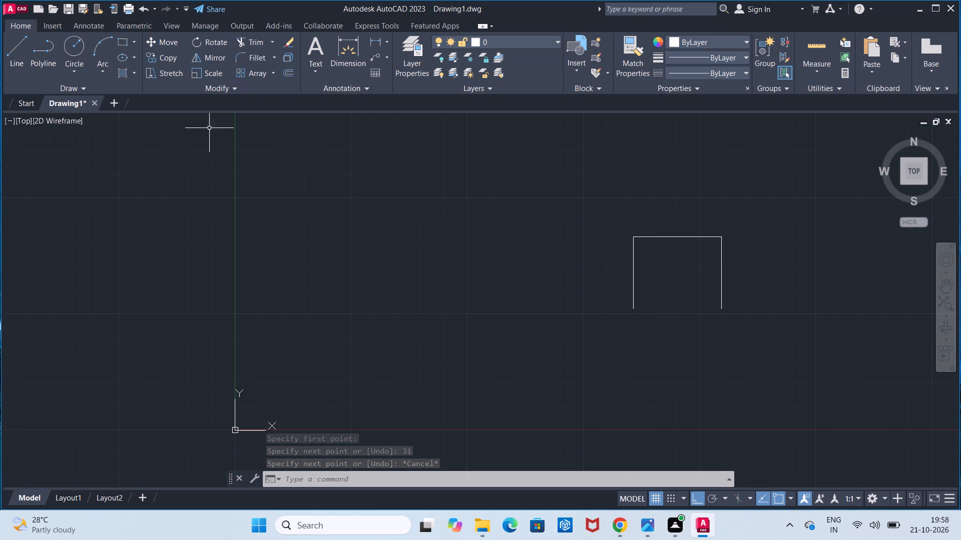
Move the three-line open profile straight up to a clear area higher in the drawing.
left_click(564, 188)
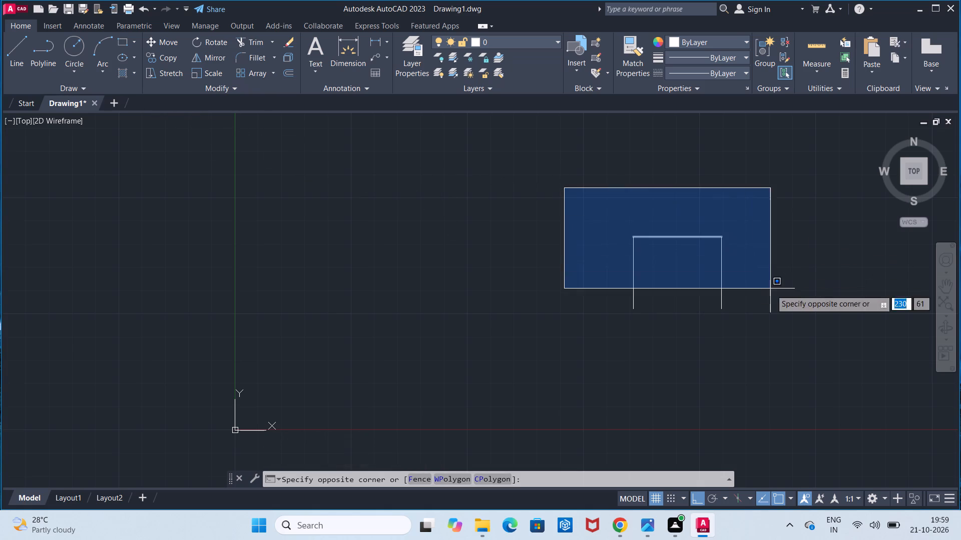
left_click(784, 336)
left_click(154, 45)
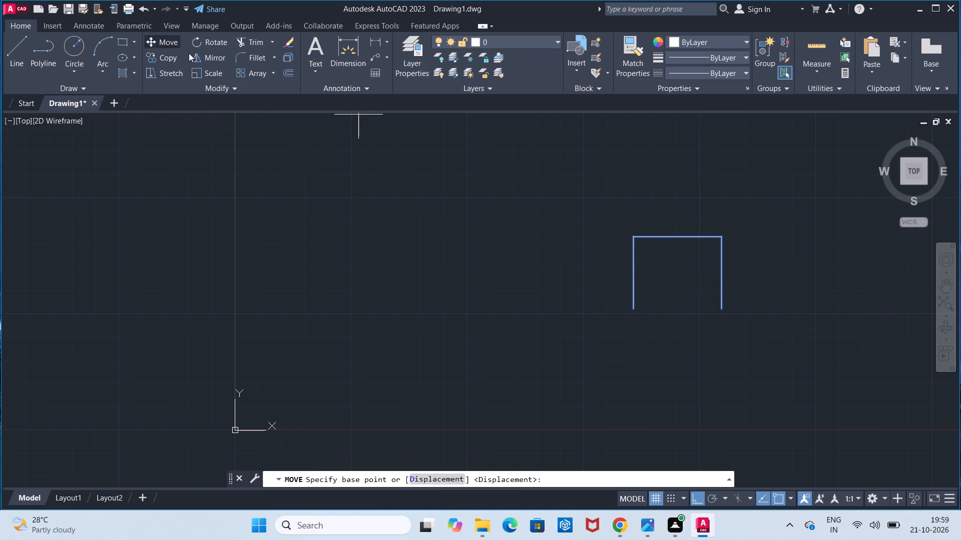
left_click(697, 260)
scroll(678, 172, "down", 1)
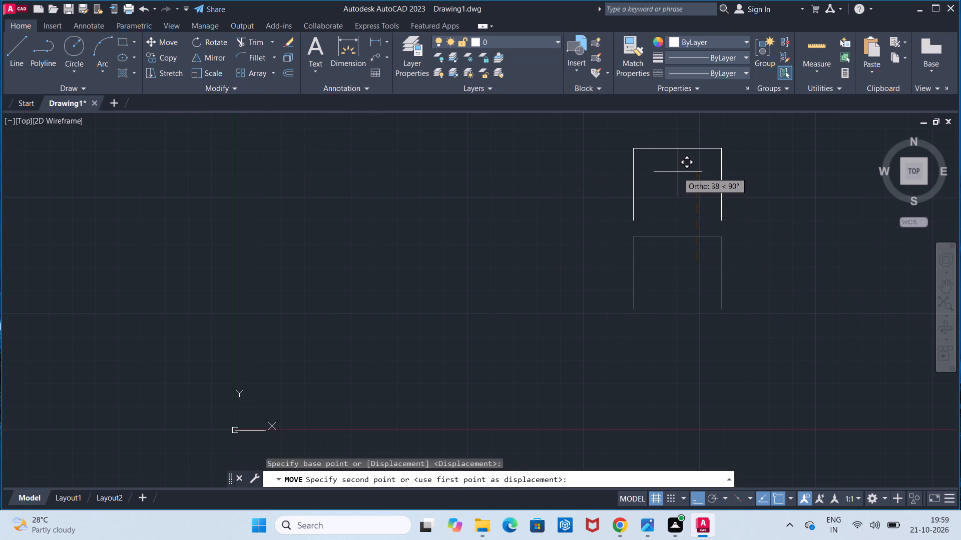
middle_click_drag(678, 172, 635, 341)
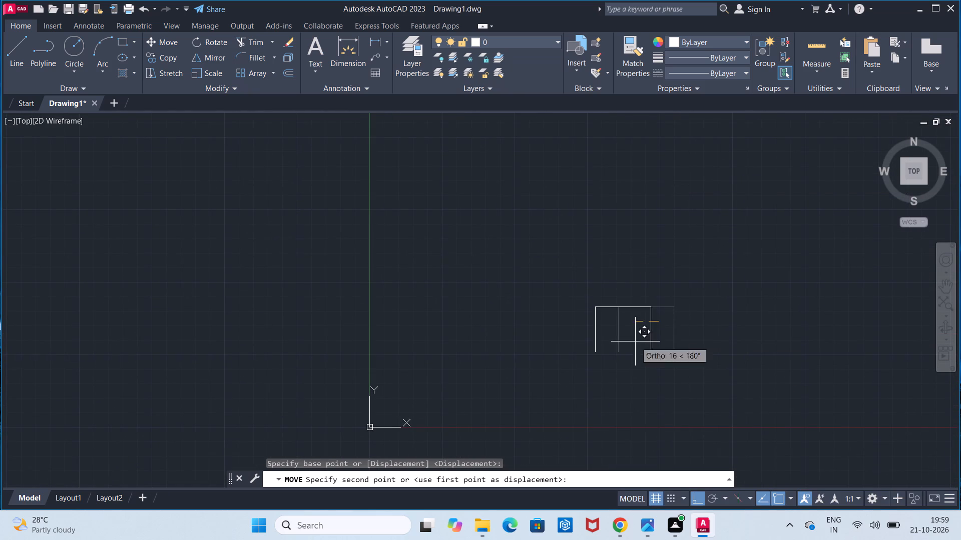
left_click(642, 194)
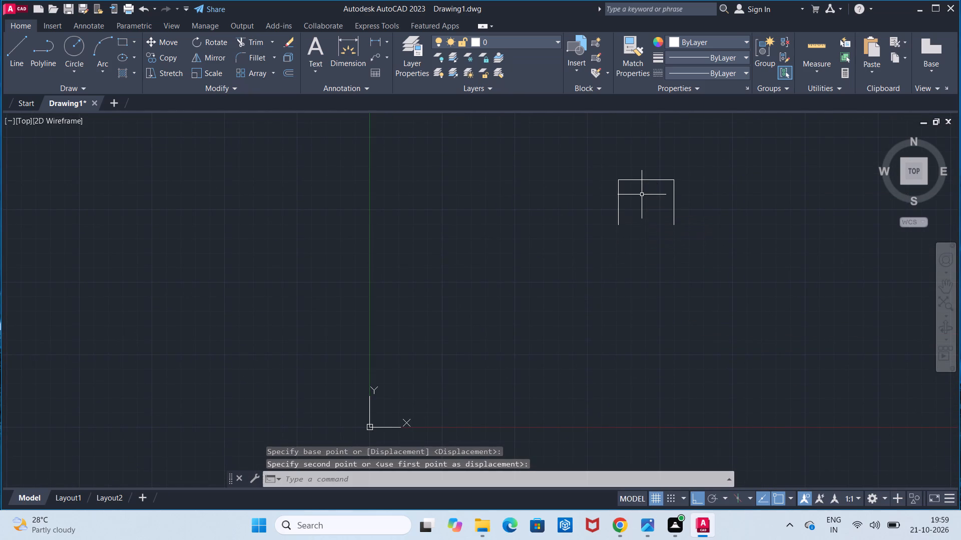
Draw a 2 mm horizontal line outward from the lower end of each 31 mm vertical line.
scroll(635, 186, "up", 1)
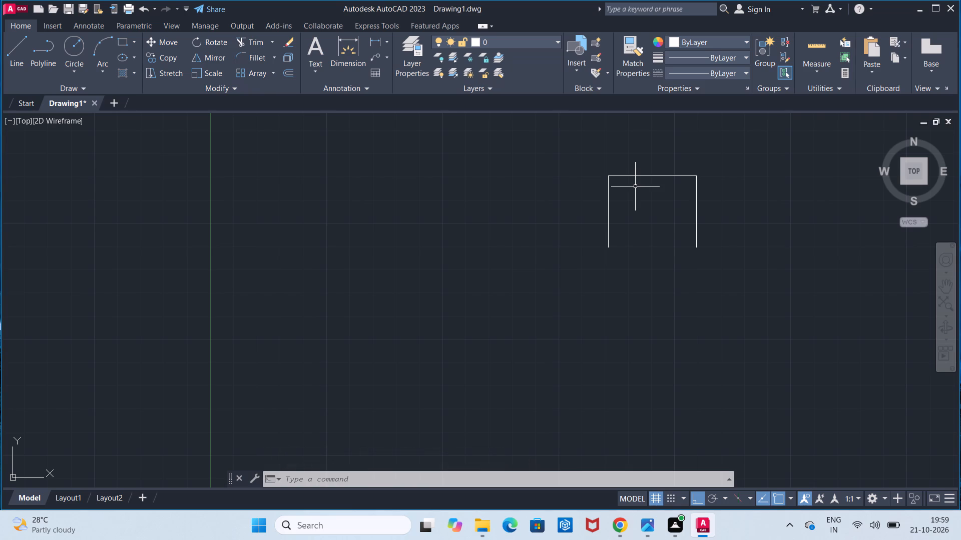
scroll(635, 186, "up", 1)
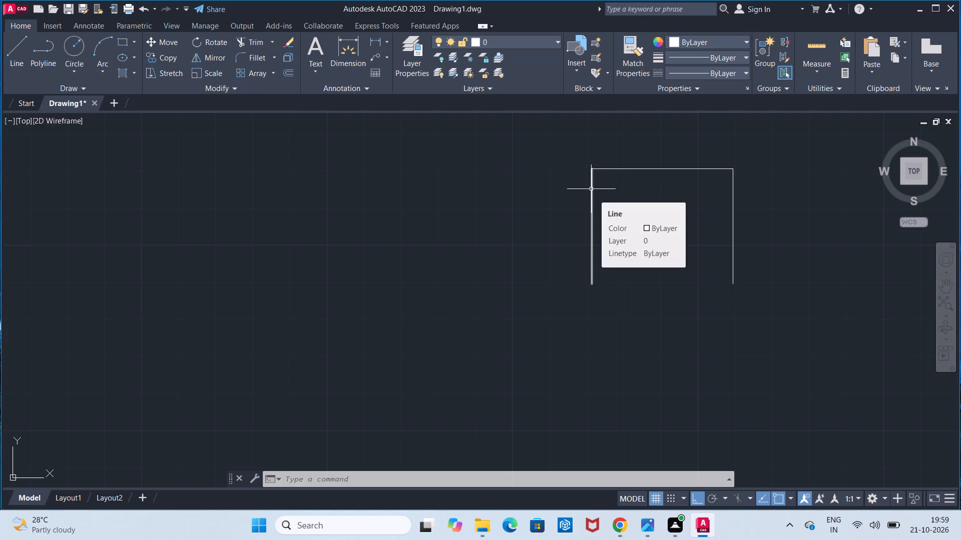
left_click(10, 72)
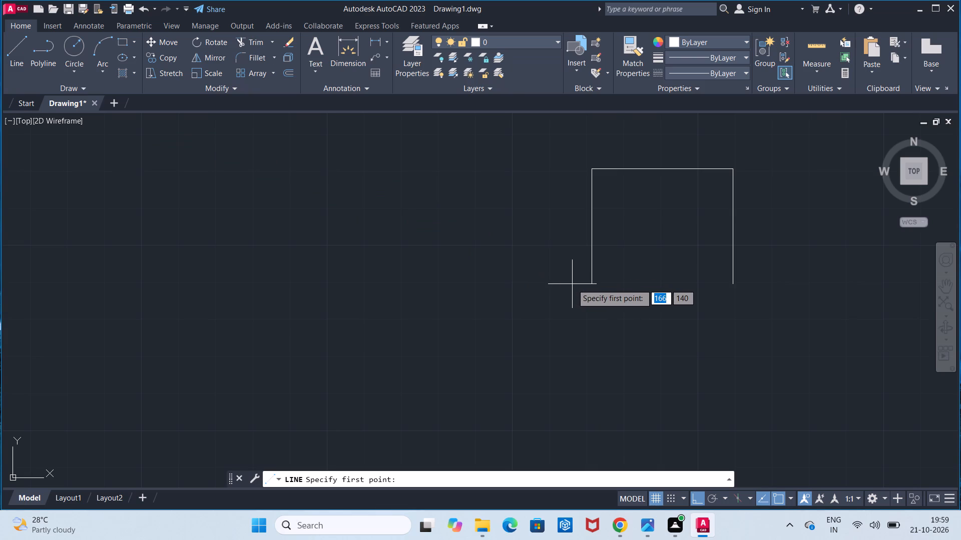
left_click(589, 282)
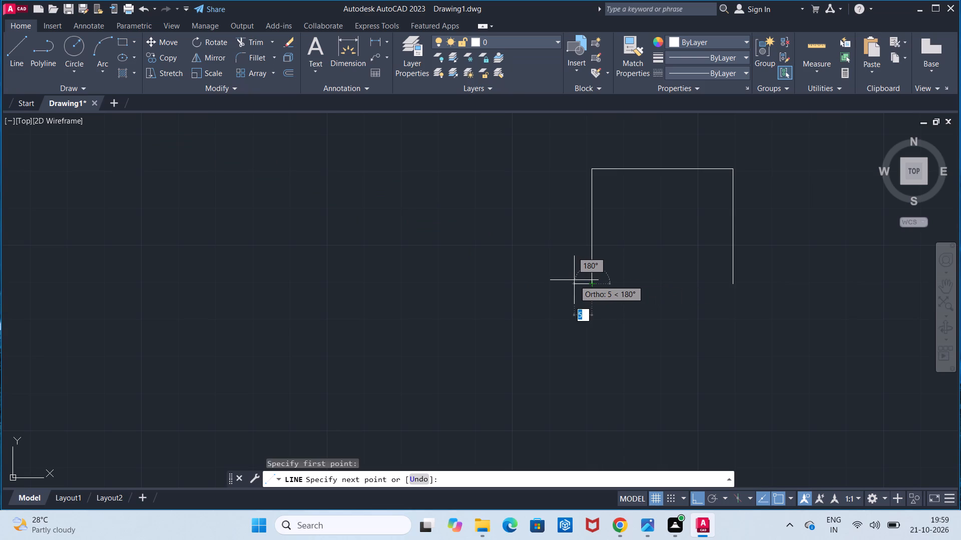
key("2")
key("Return")
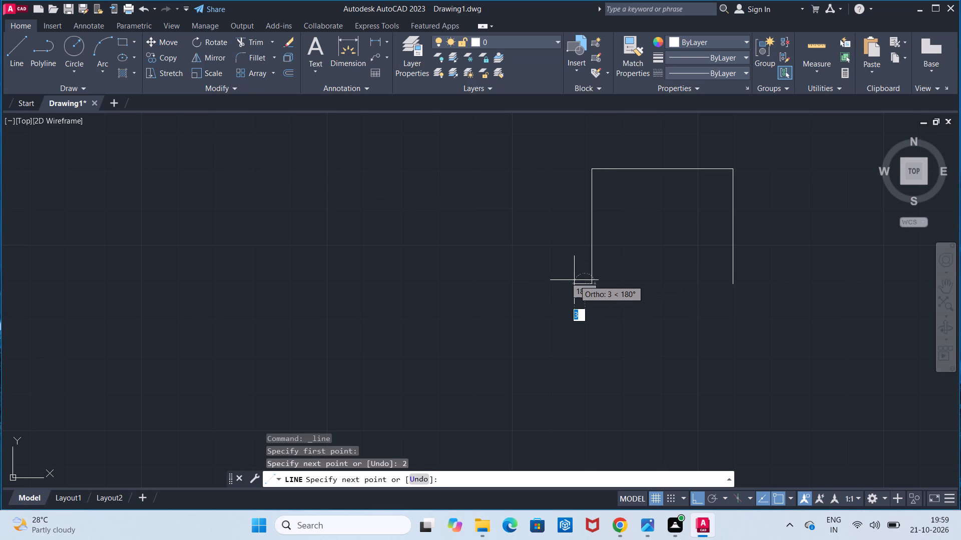
key("Escape")
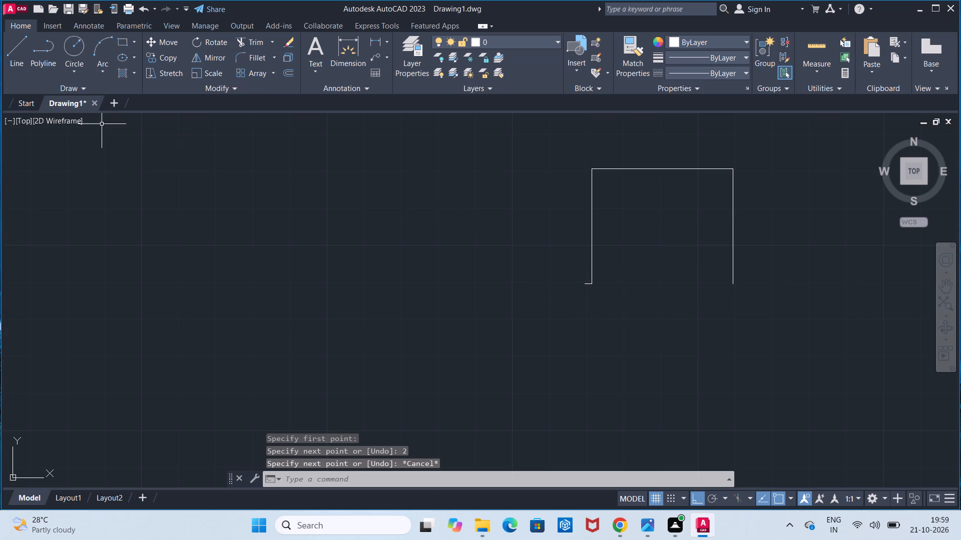
left_click(25, 61)
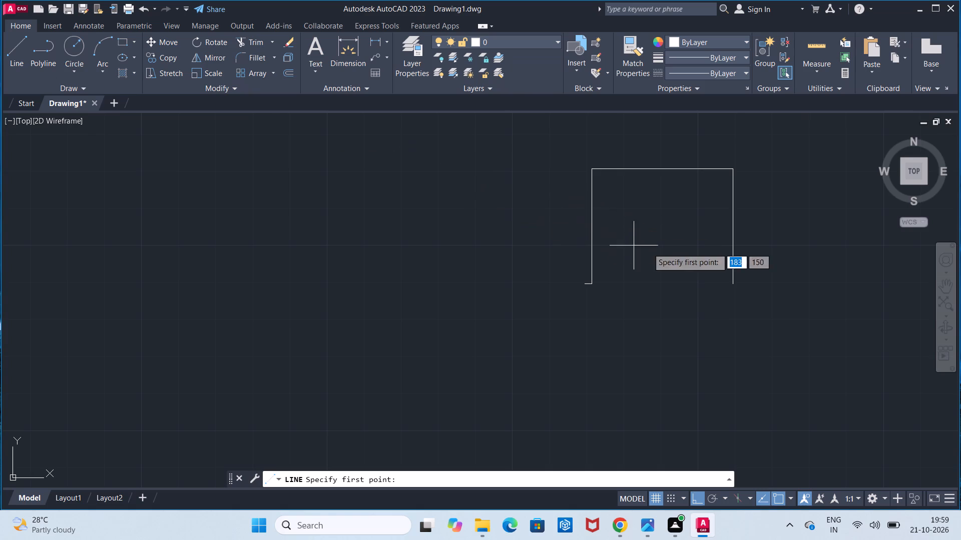
left_click(732, 280)
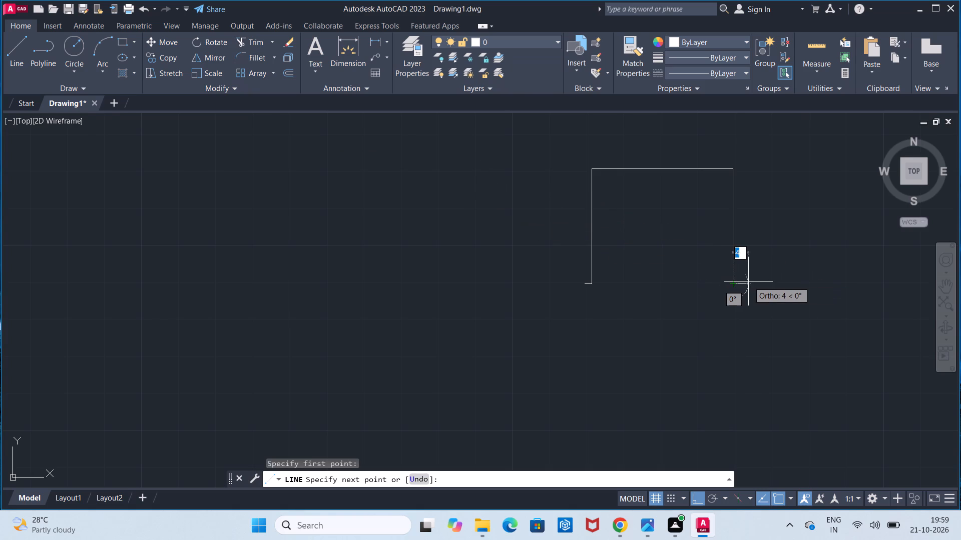
key("2")
key("Return")
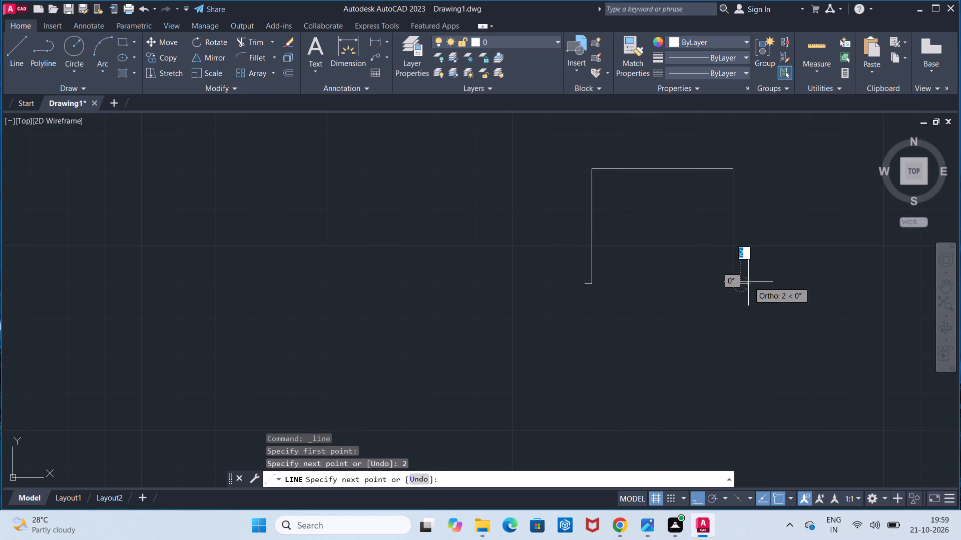
key("Escape")
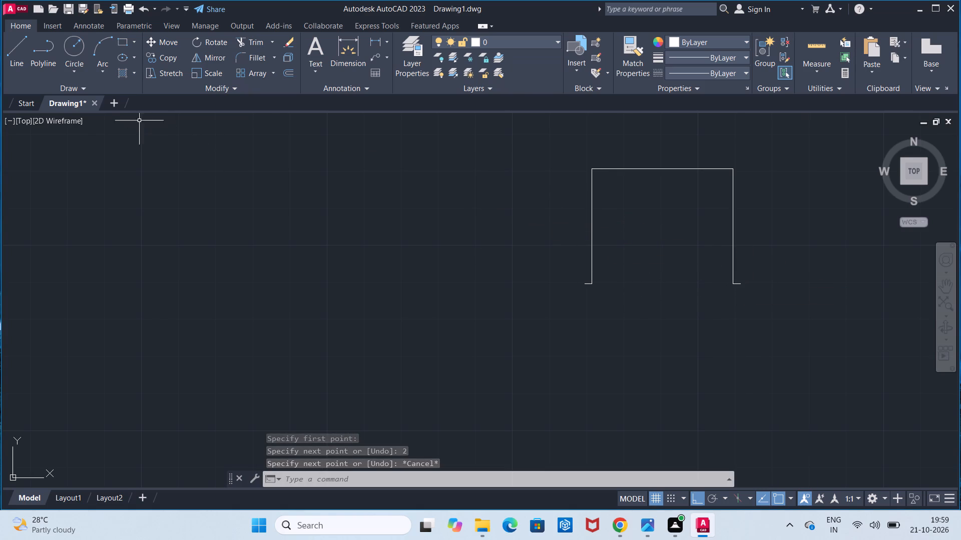
From the left 2 mm line's outer end, draw a 38 mm line downward and a 2 mm line inward to the right.
left_click(25, 64)
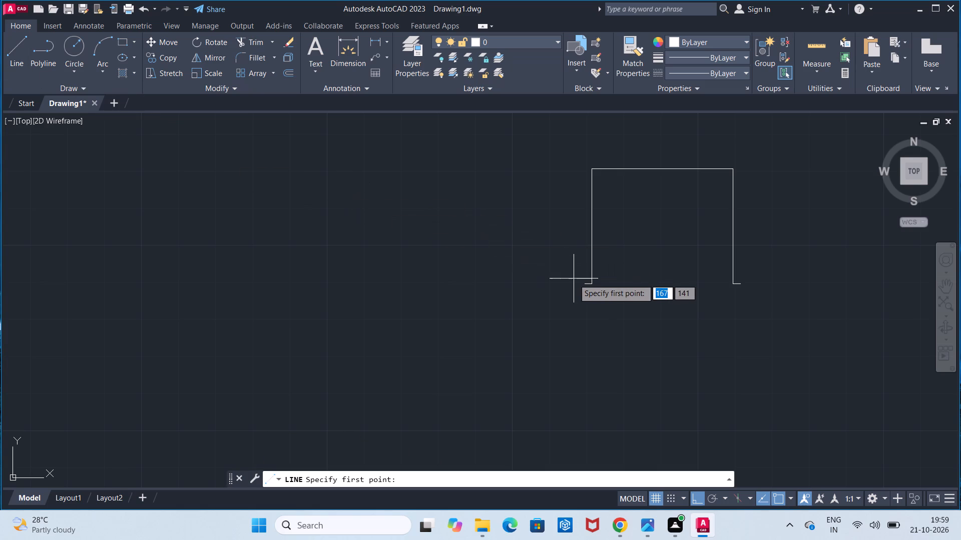
left_click(583, 283)
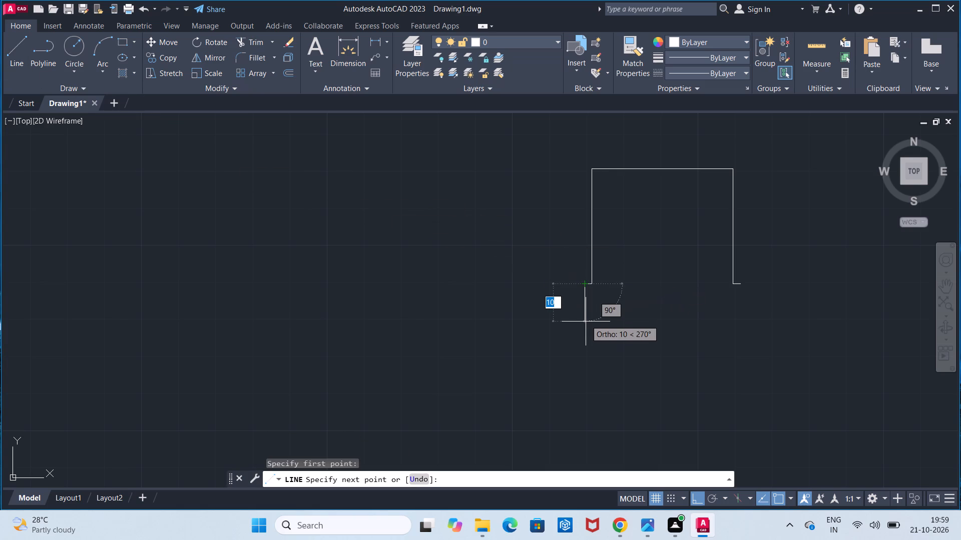
type("38")
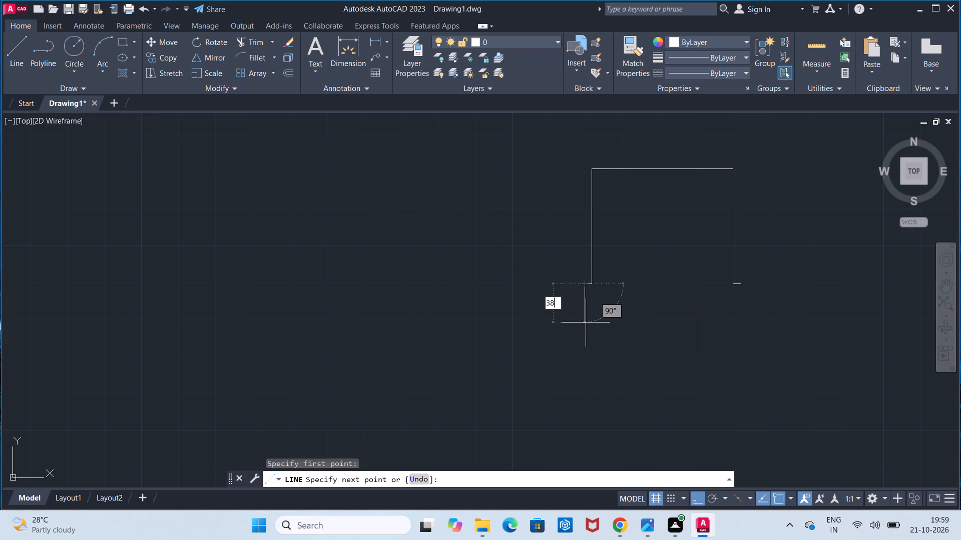
key("Return")
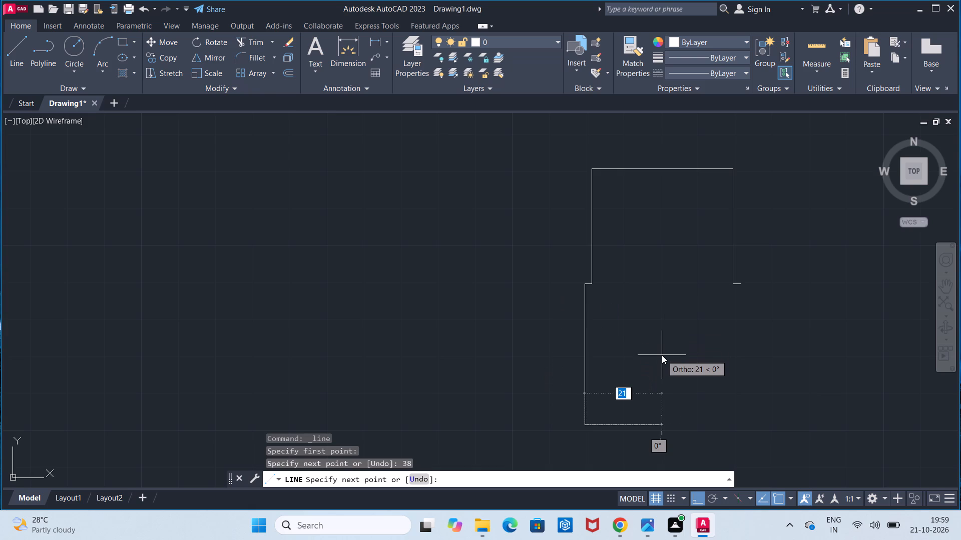
key("2")
key("Return")
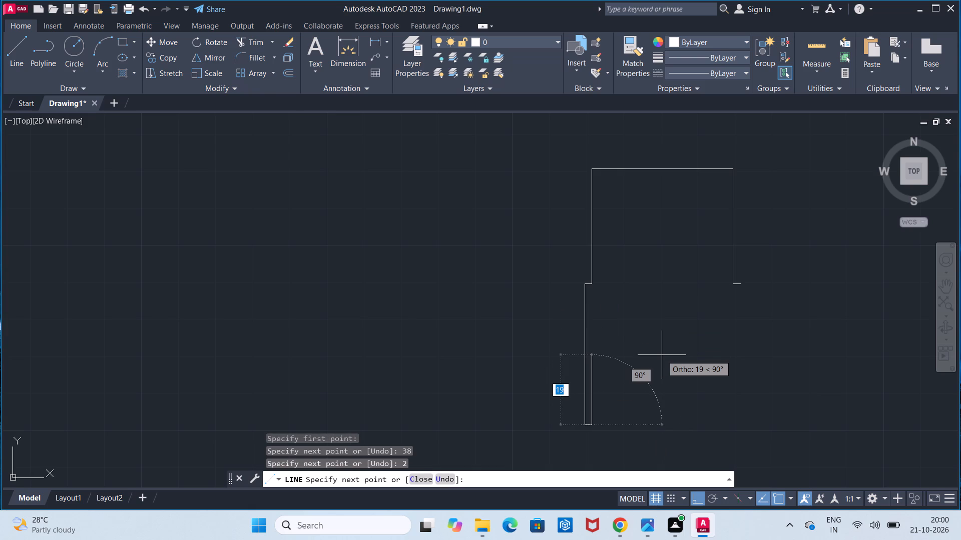
key("Escape")
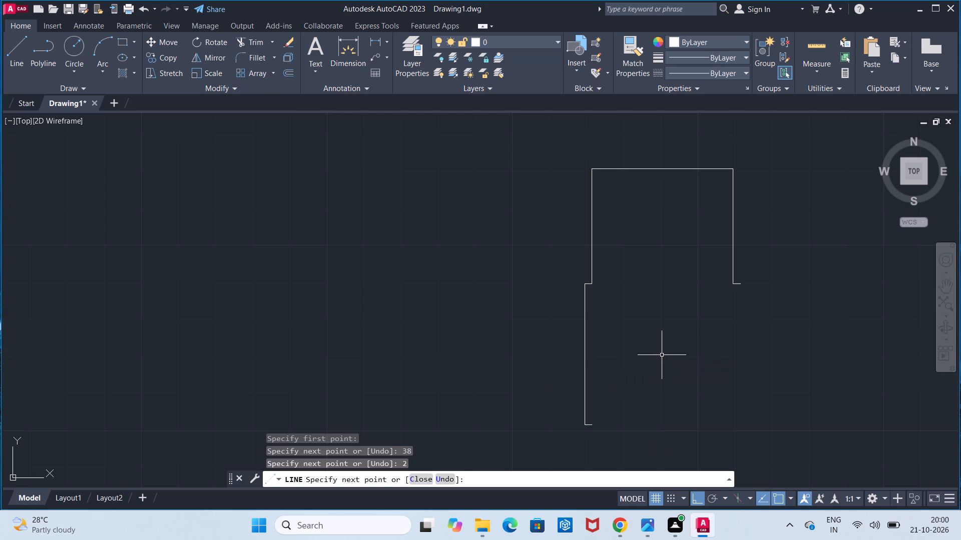
From the right 2 mm line's outer end, draw a 38 mm line downward and a 2 mm line inward to the left.
left_click(17, 64)
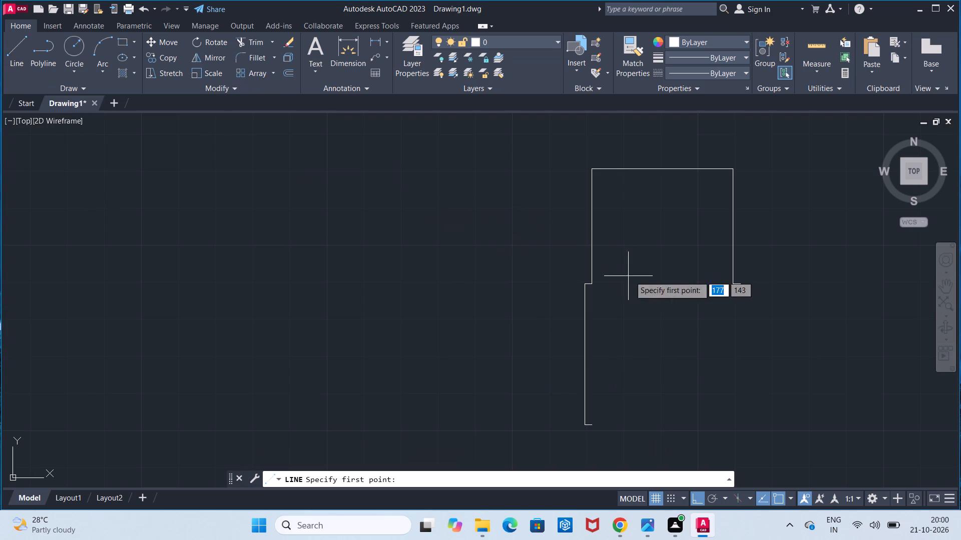
left_click(746, 285)
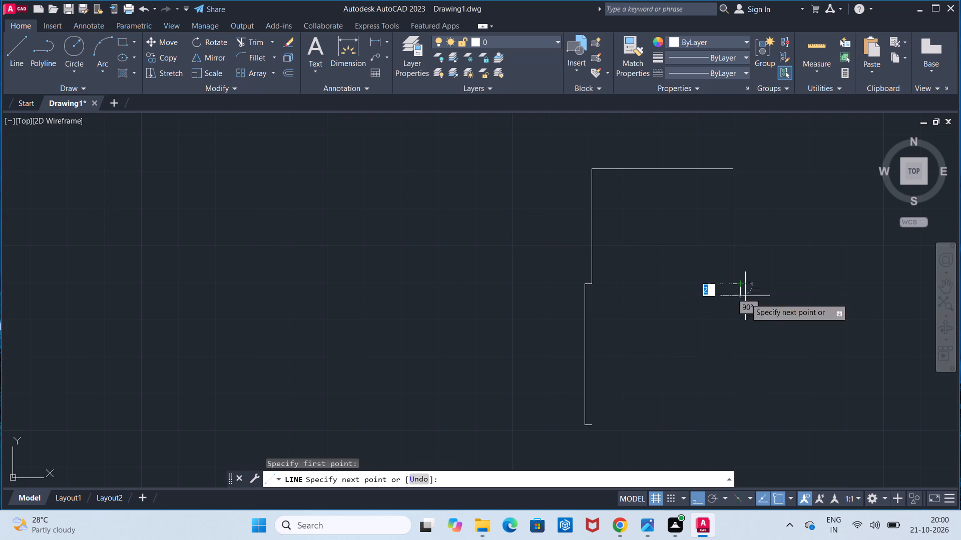
key("3")
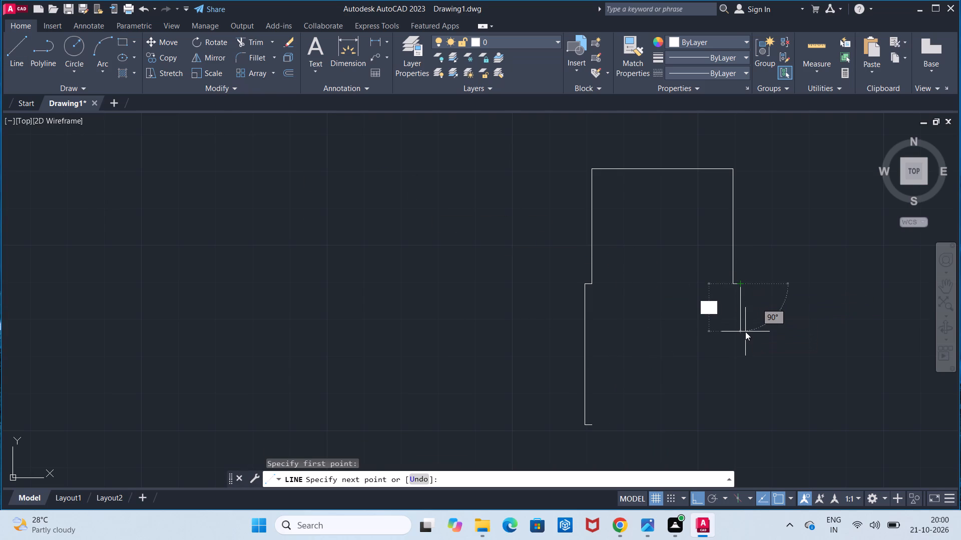
key("8")
key("Return")
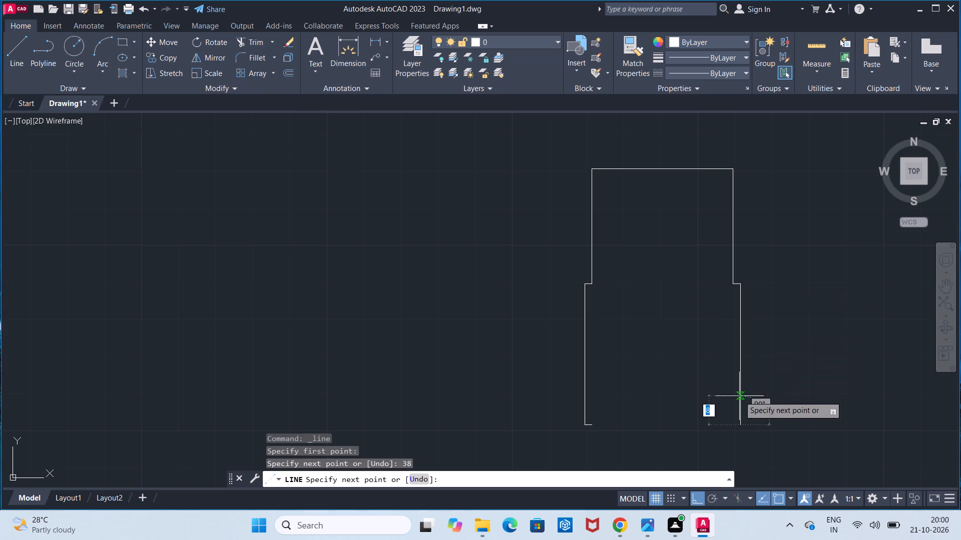
key("2")
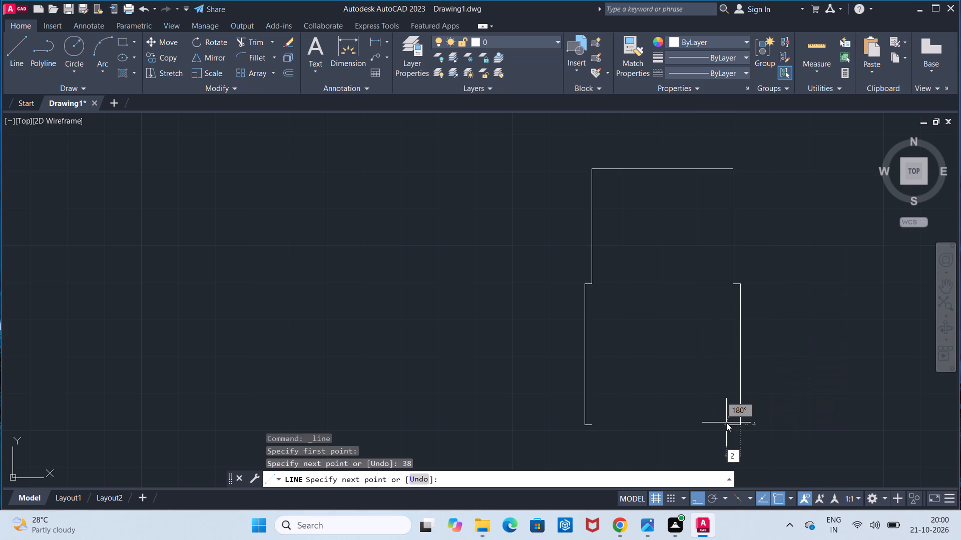
key("Return")
key("Escape")
Close the profile's lower part with a 31 mm line down from the left inner end, a 38 mm line right, and a line up to the right inner end.
scroll(726, 422, "up", 1)
scroll(726, 422, "down", 2)
middle_click_drag(726, 422, 662, 273)
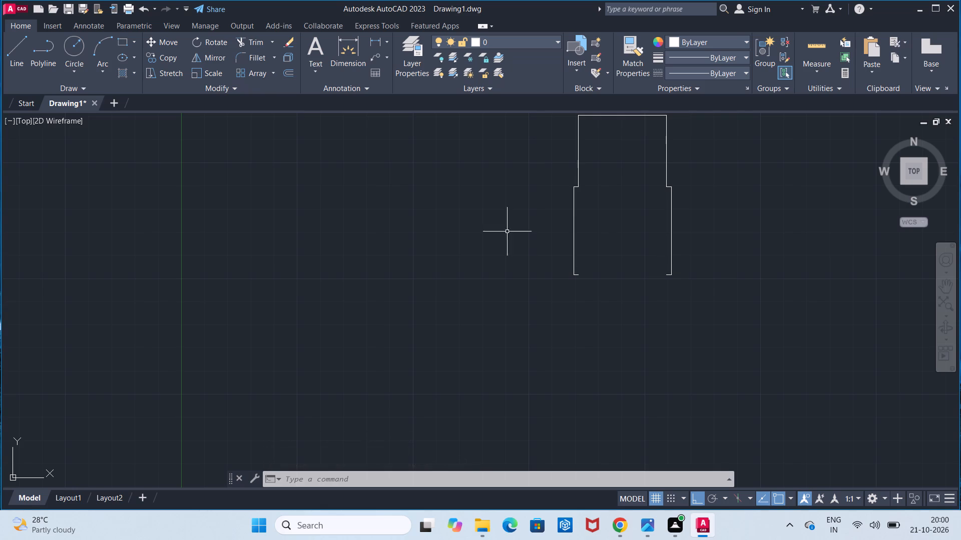
left_click(12, 60)
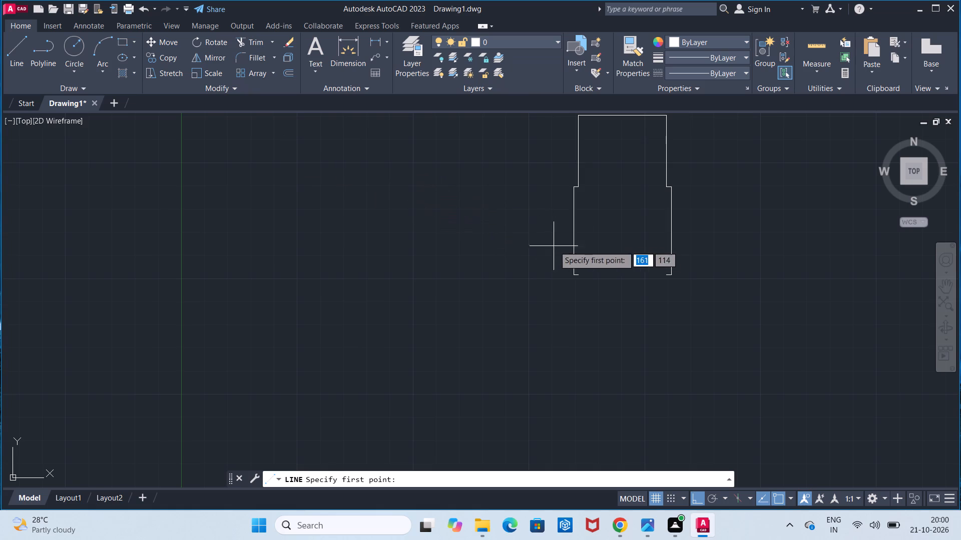
left_click(580, 273)
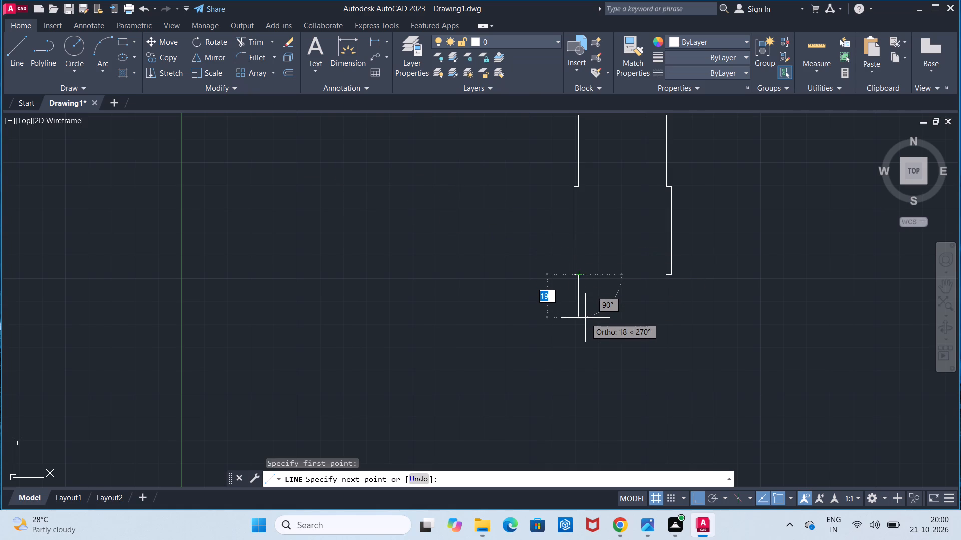
type("31")
key("Return")
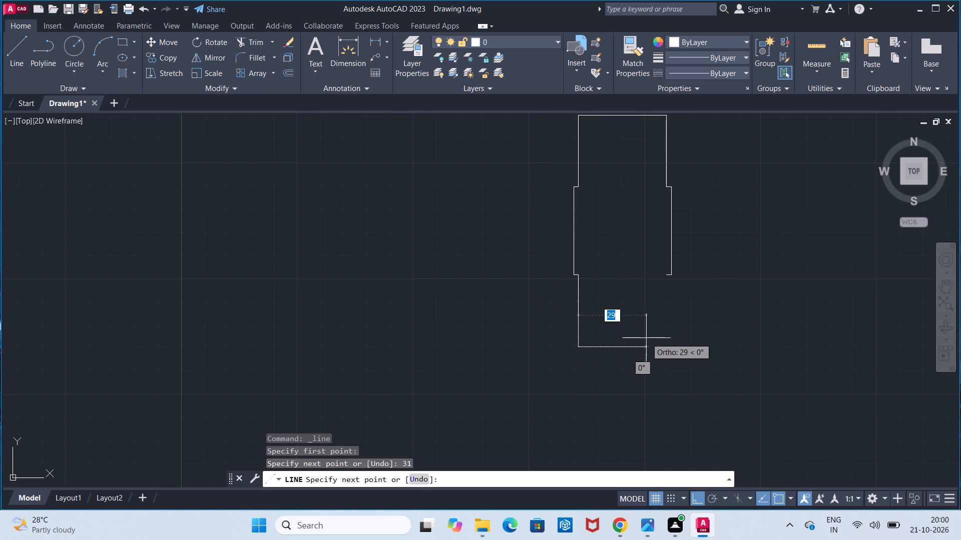
type("38")
key("Return")
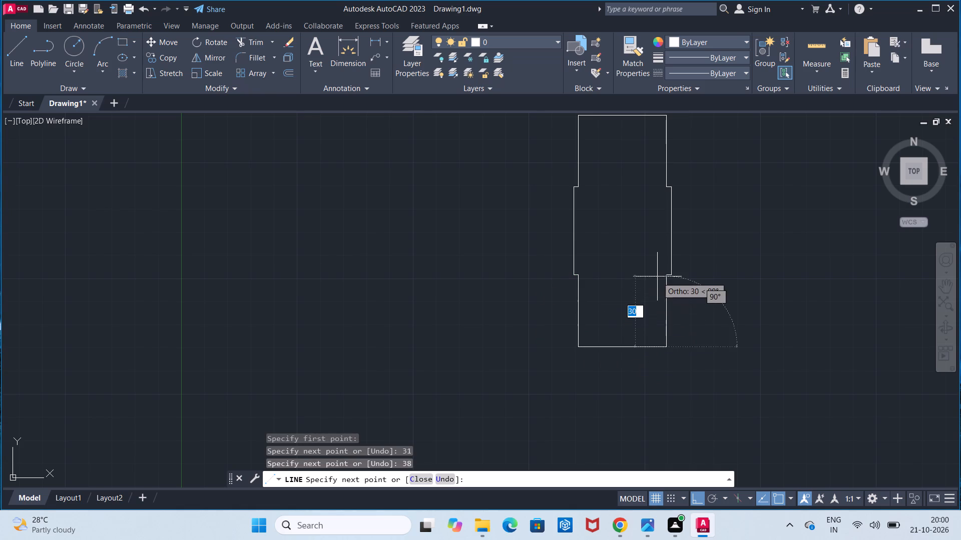
left_click(661, 275)
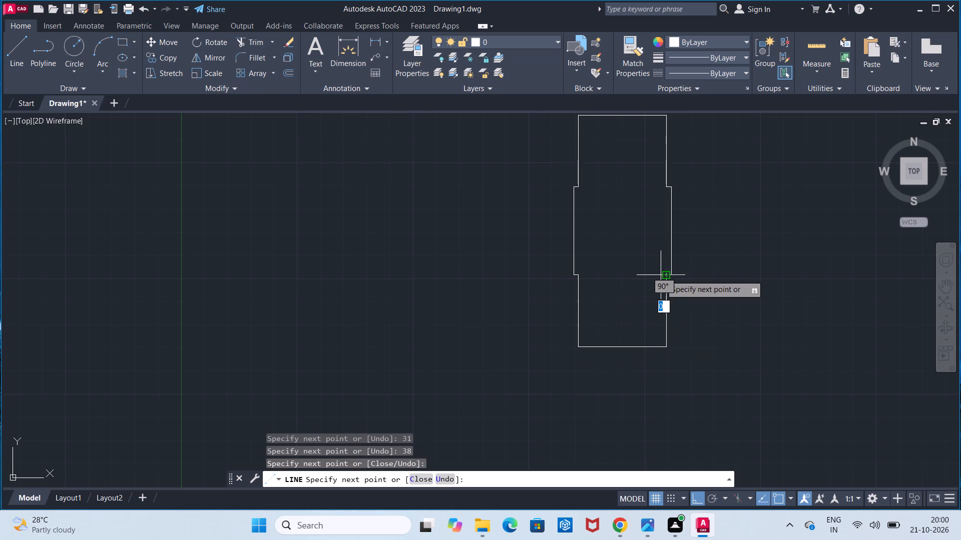
key("Escape")
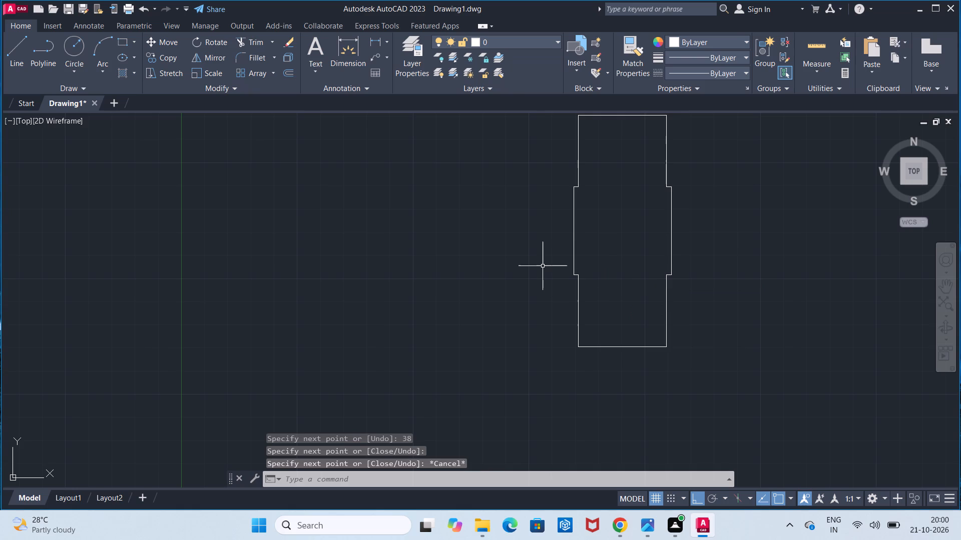
Check the width across the wider middle section between its lower outer corners using a temporary linear dimension.
scroll(568, 277, "up", 1)
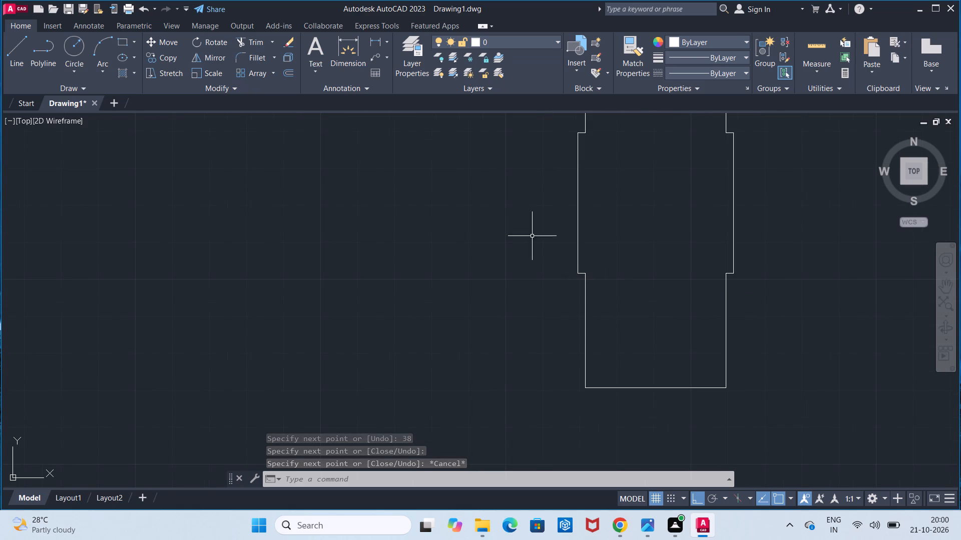
left_click(373, 47)
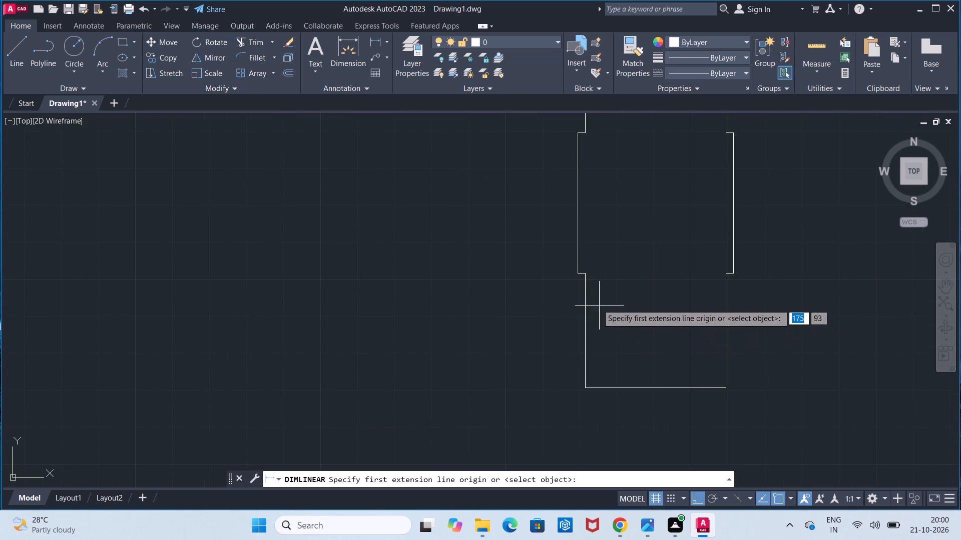
left_click(576, 271)
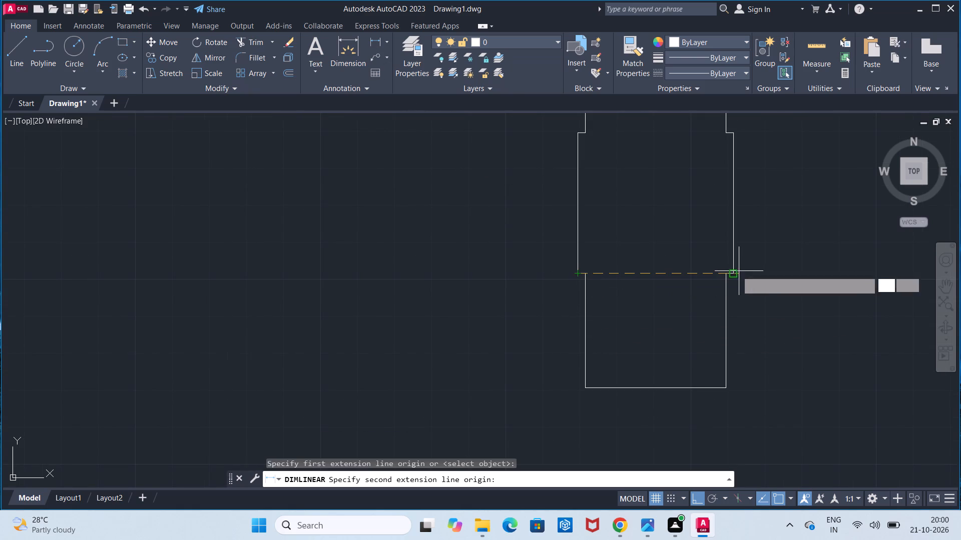
left_click(736, 270)
key("Escape")
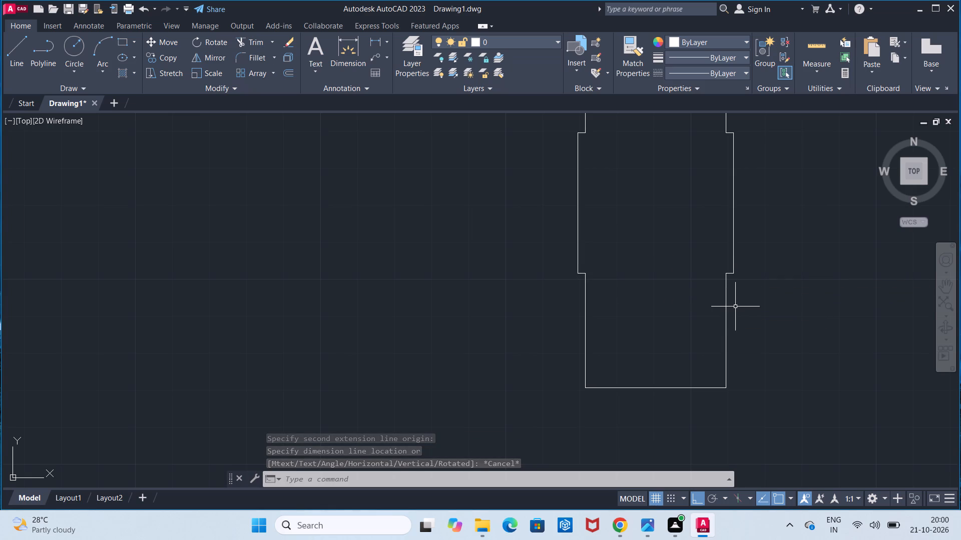
scroll(735, 306, "down", 1)
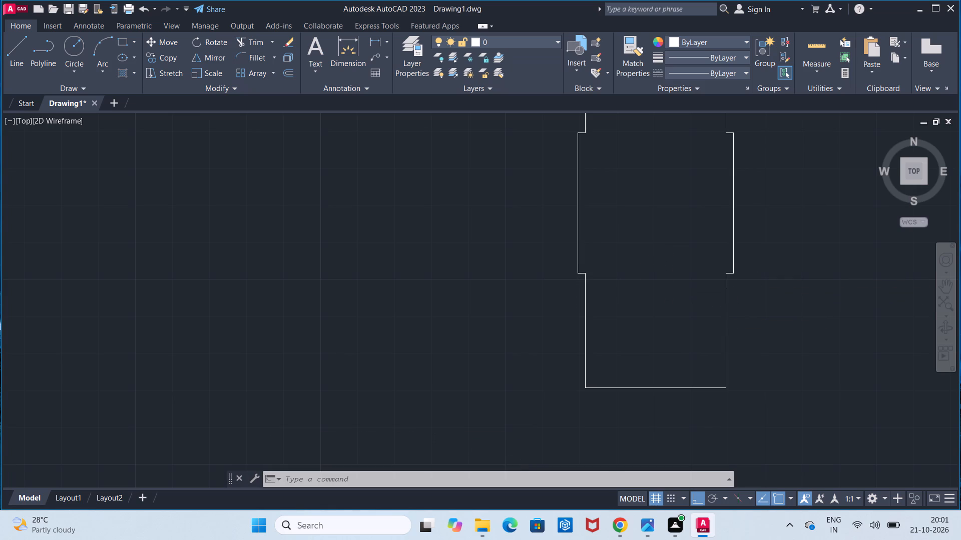
middle_click_drag(696, 284, 696, 297)
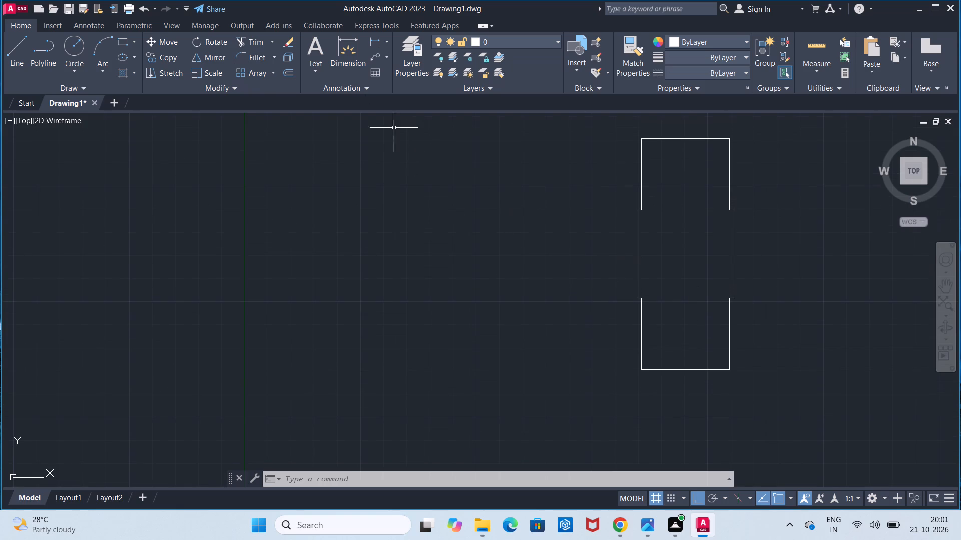
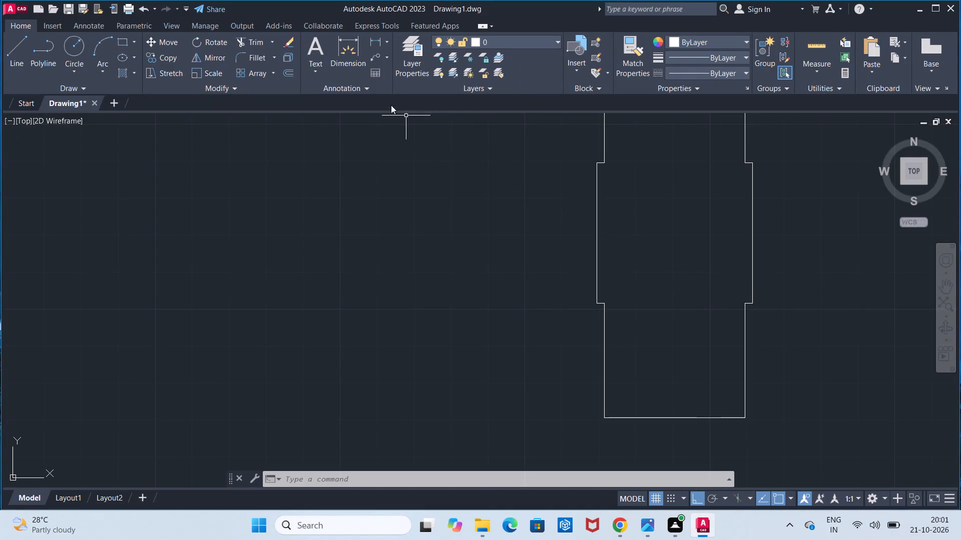
Offset the wider middle section's upper-left and lower-left 2 mm edges inward by 8 mm.
left_click(290, 69)
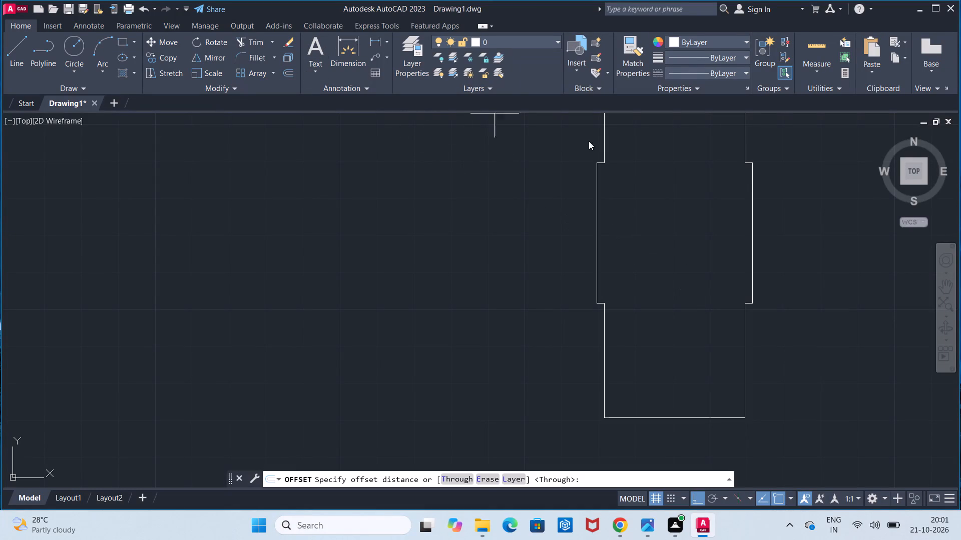
left_click(601, 165)
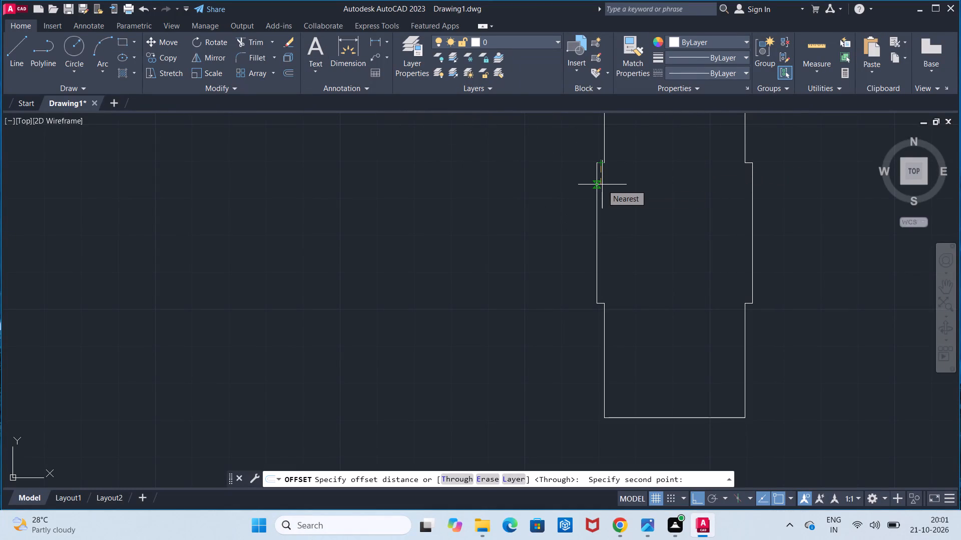
key("8")
key("Return")
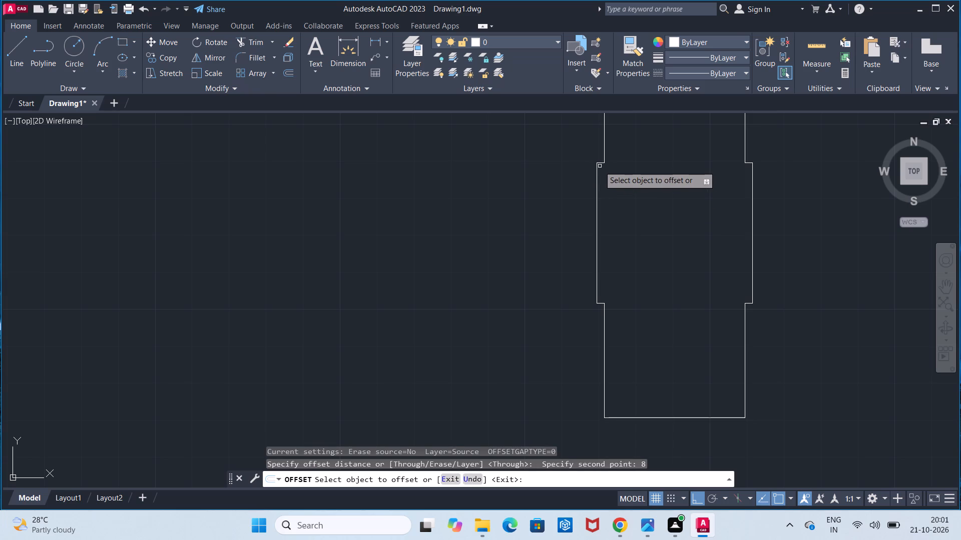
left_click(601, 163)
left_click(609, 183)
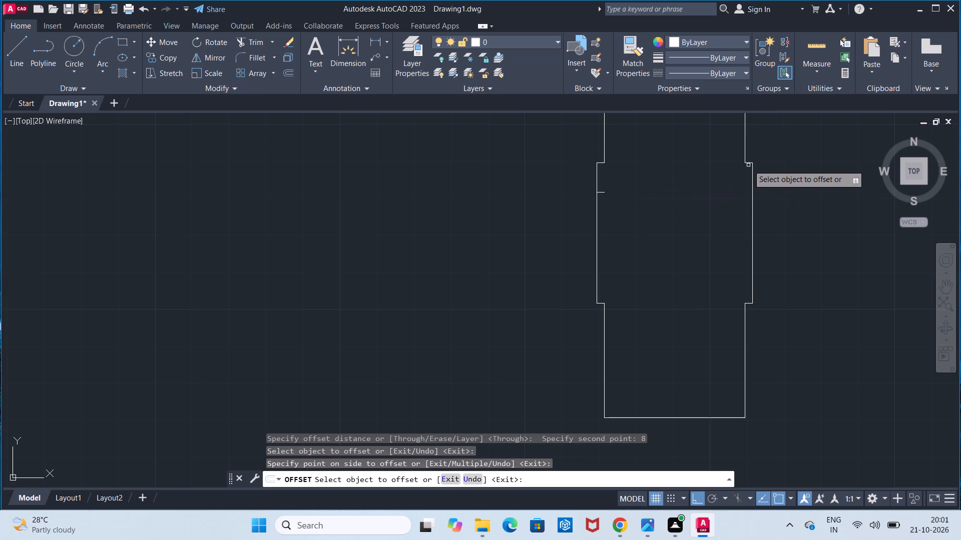
left_click(601, 303)
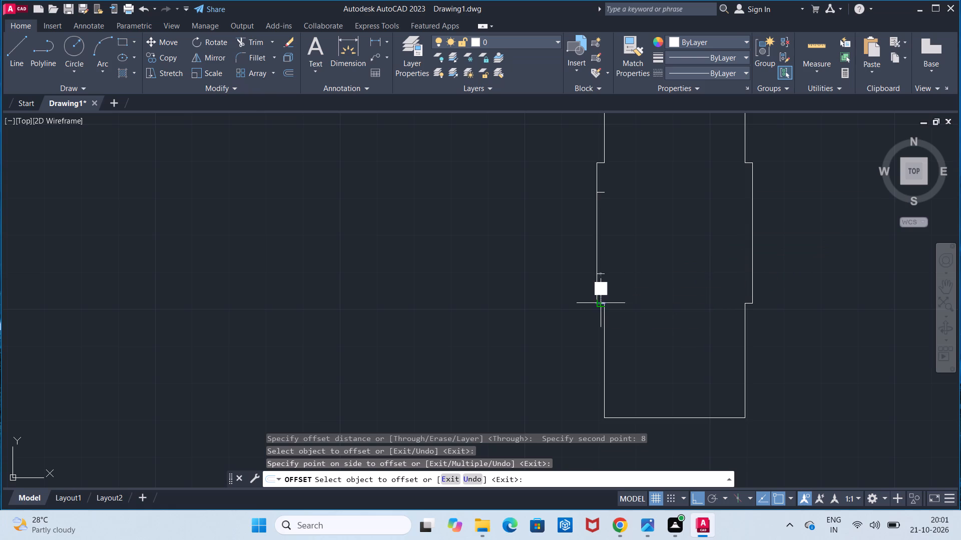
left_click(607, 288)
key("Escape")
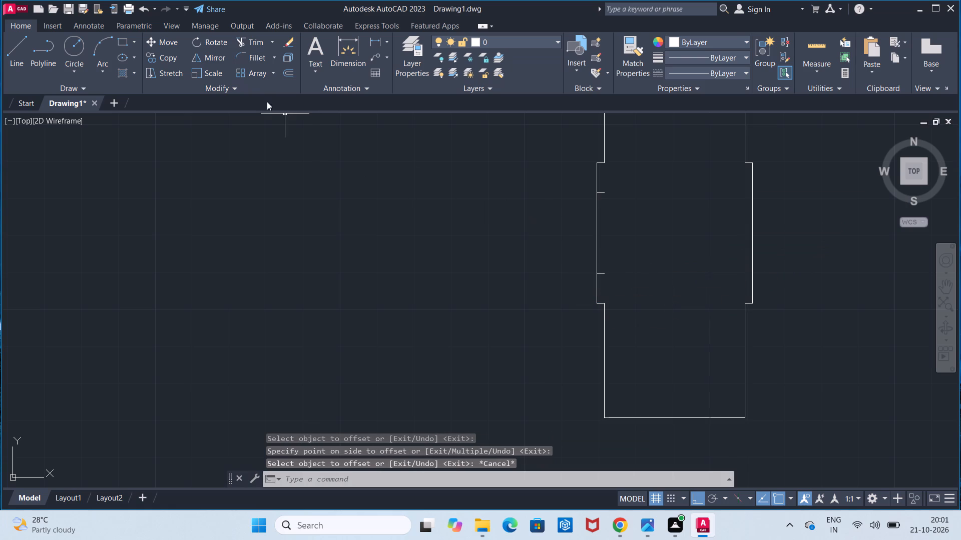
Extend both short offset lines across the middle section to its right edge.
left_click(273, 44)
left_click(277, 81)
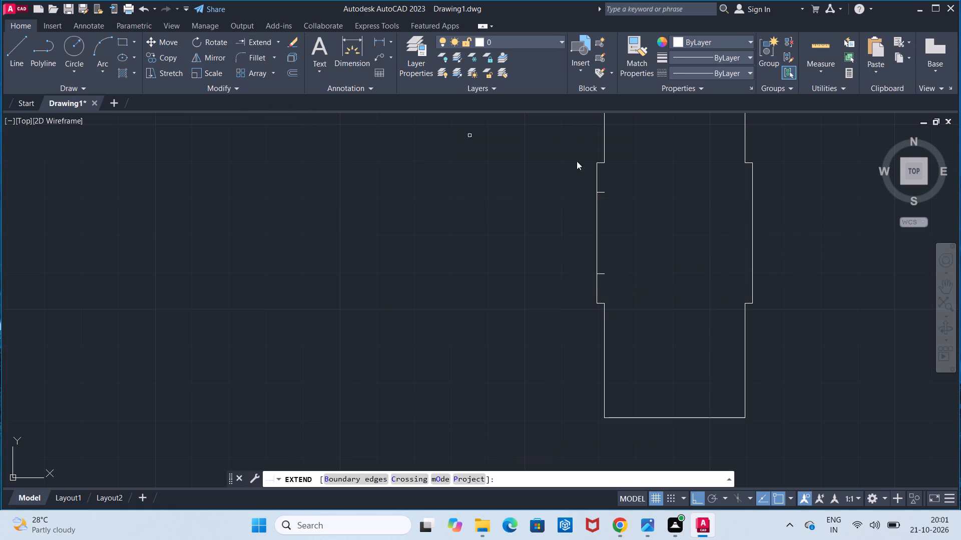
left_click(602, 192)
left_click(603, 272)
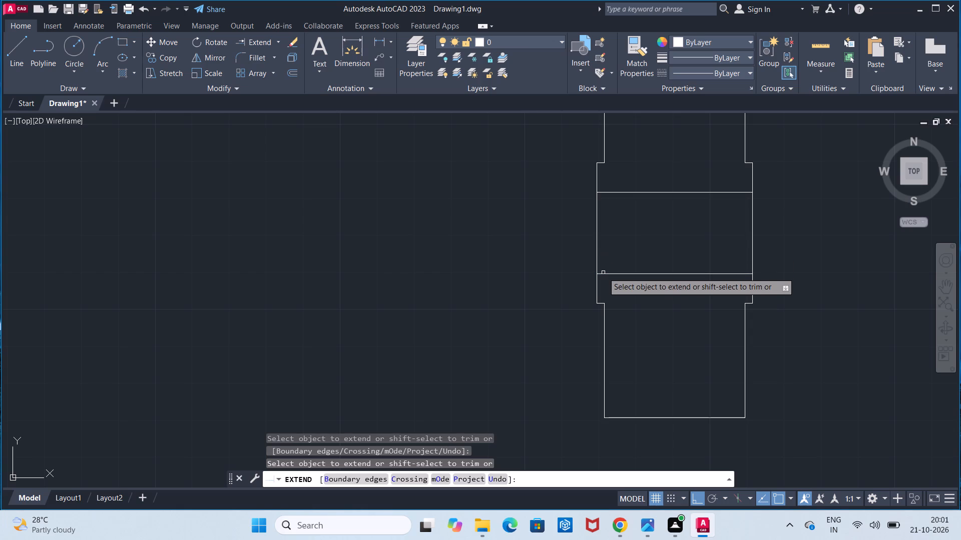
key("Escape")
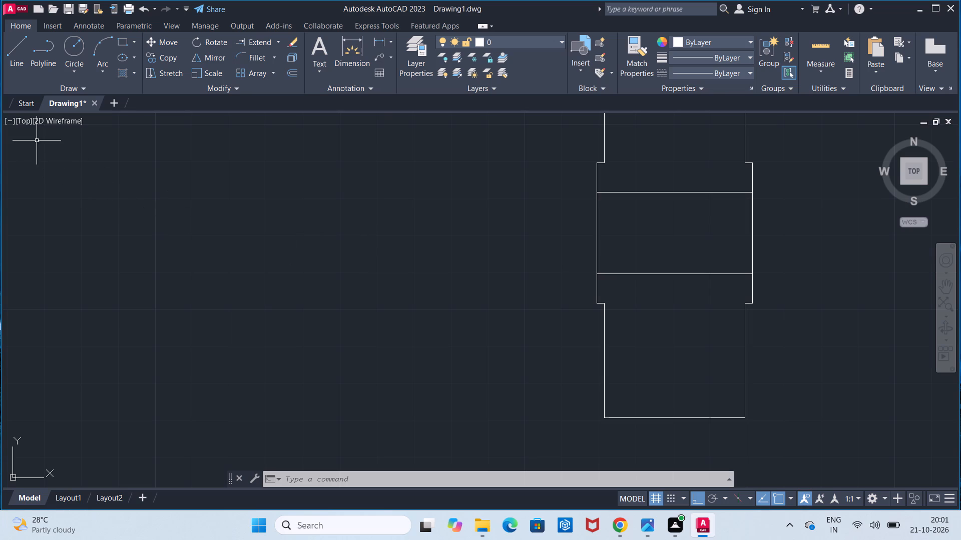
Draw a 14 mm horizontal line inward from each of the two inner corners at the middle section's lower edge.
left_click(21, 74)
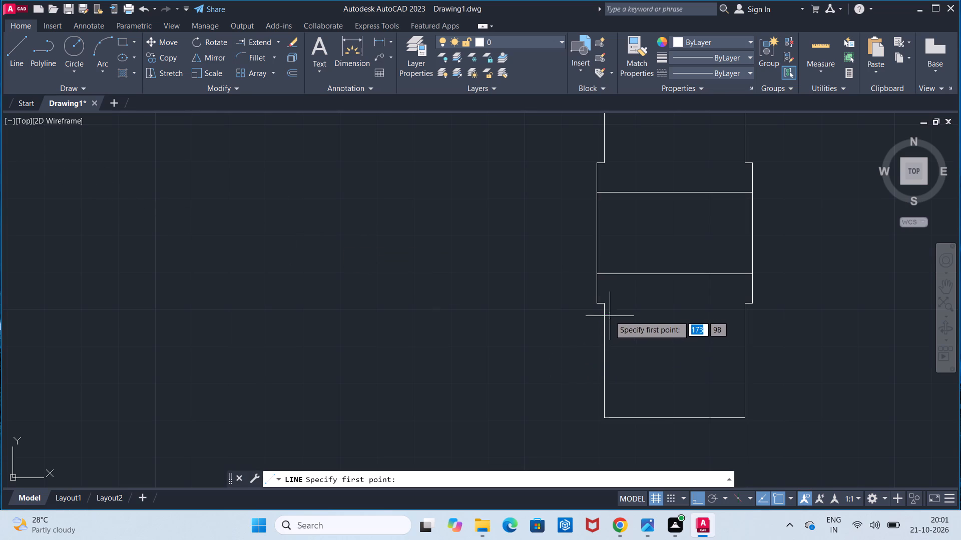
left_click(608, 307)
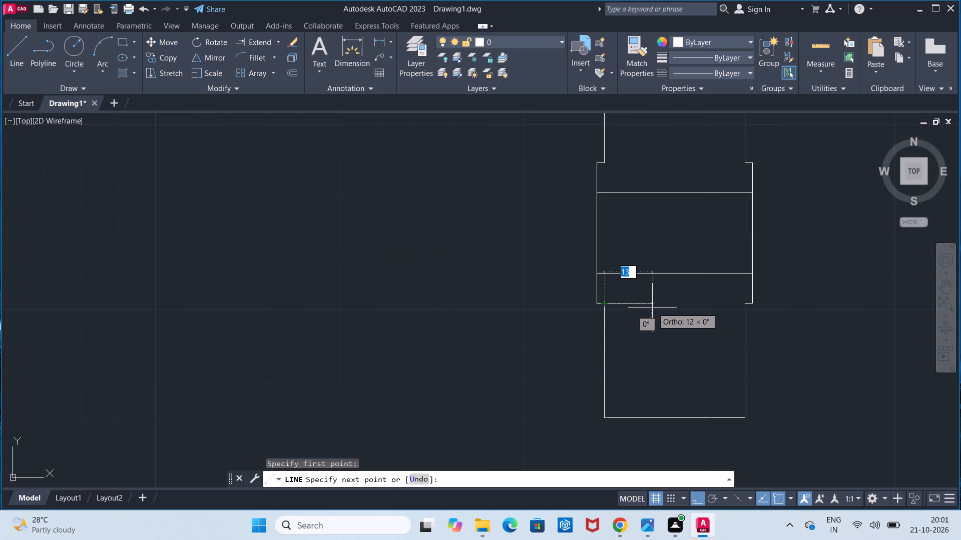
type("14")
key("Return")
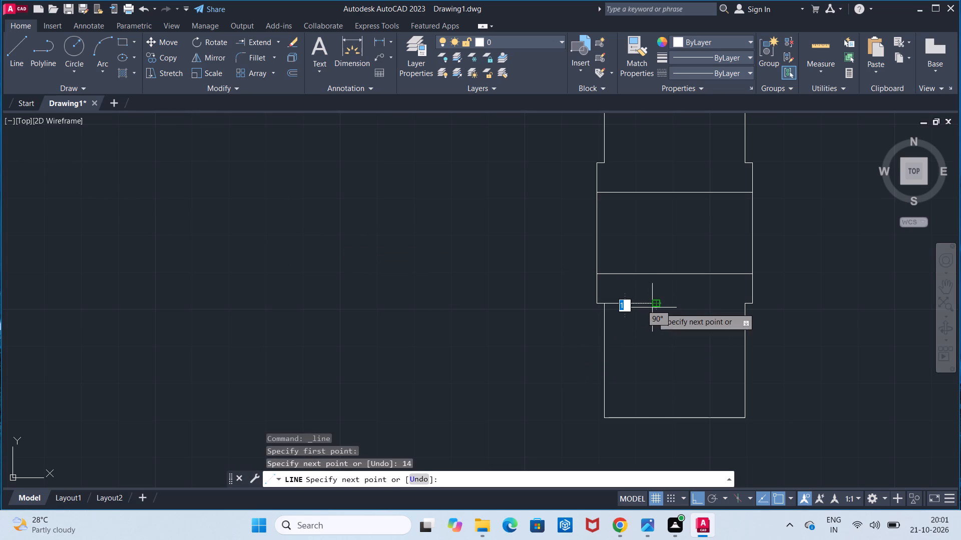
key("Escape")
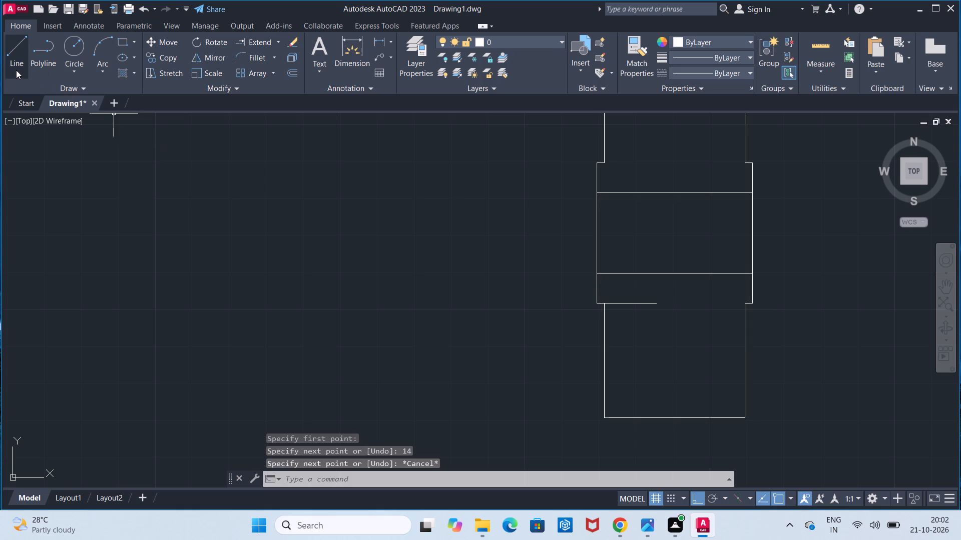
left_click(15, 69)
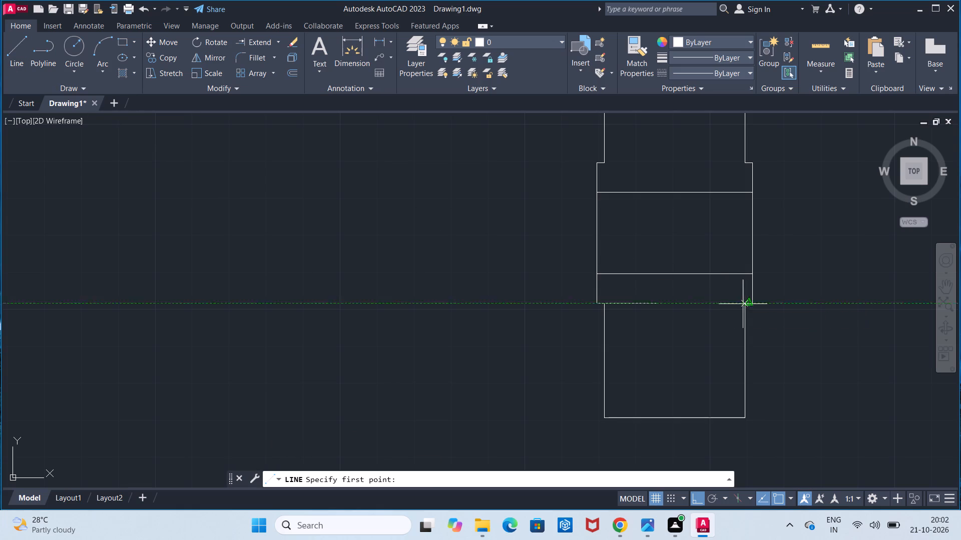
left_click(741, 304)
type("14")
key("Return")
key("Escape")
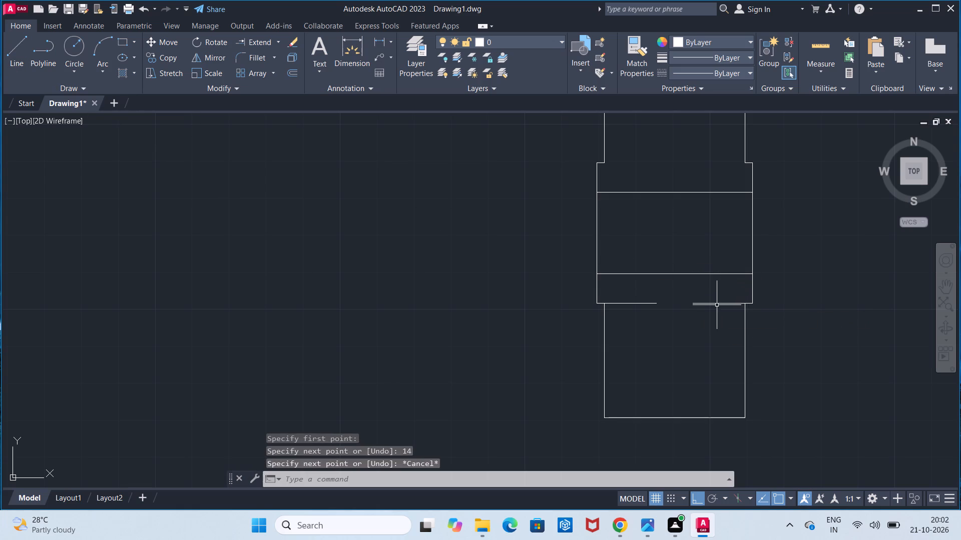
Draw vertical lines from the inner ends of both 14 mm lines down to the profile's bottom edge.
left_click(22, 44)
left_click(658, 303)
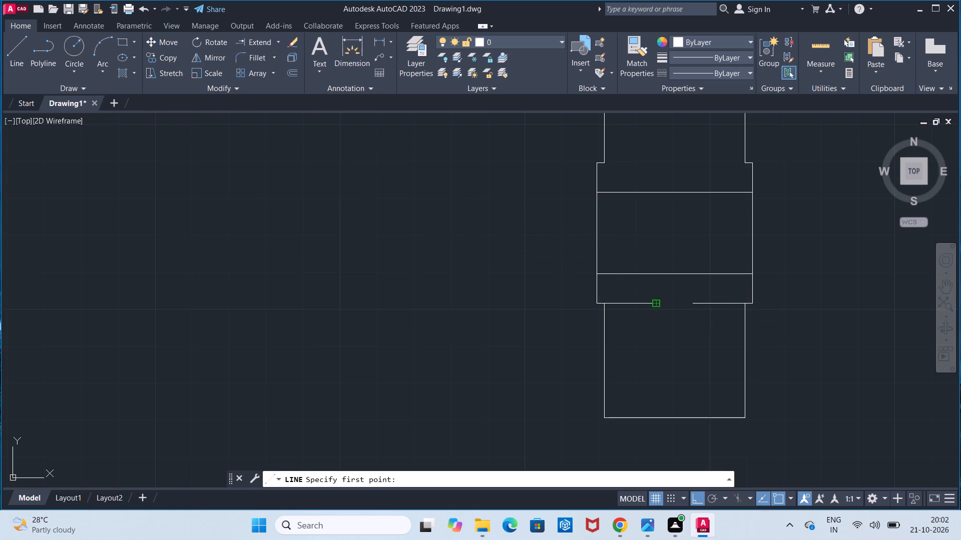
left_click(659, 417)
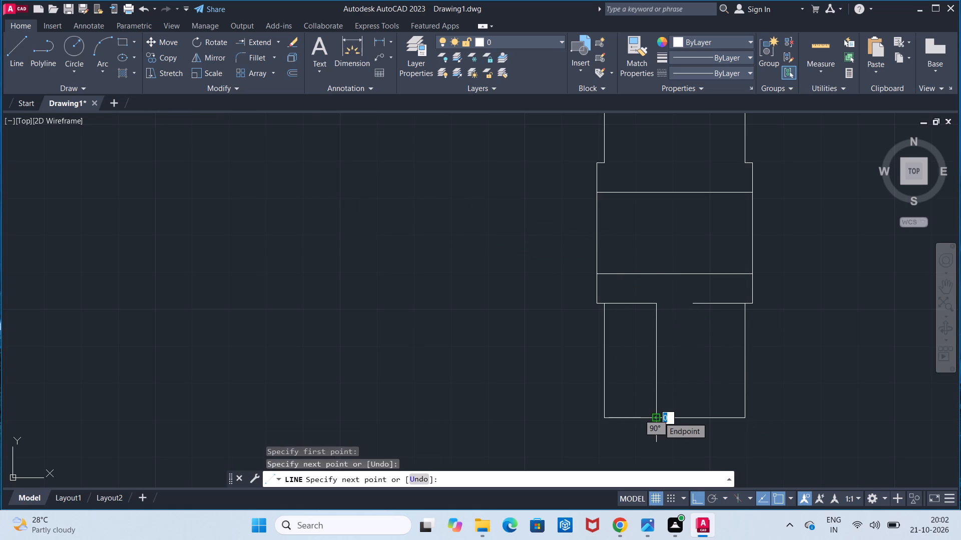
key("Escape")
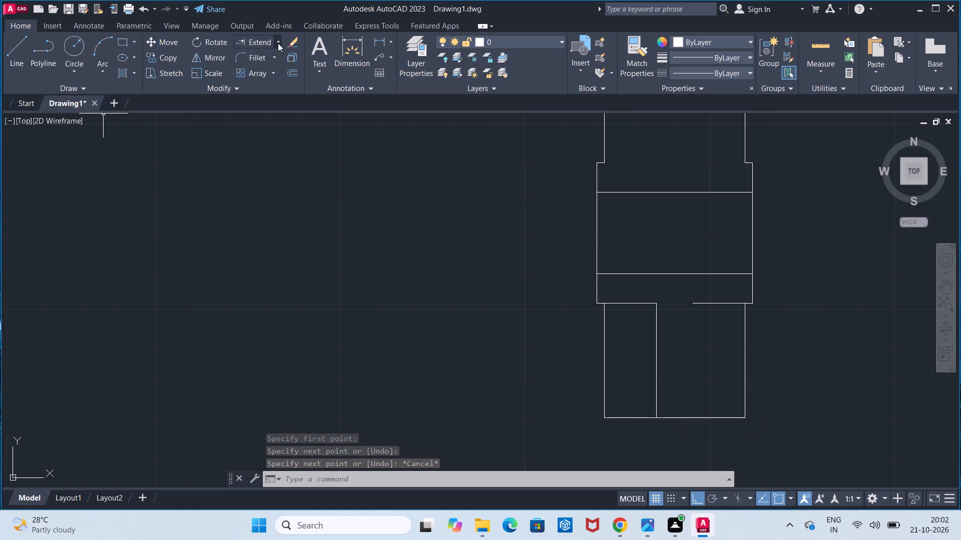
left_click(30, 58)
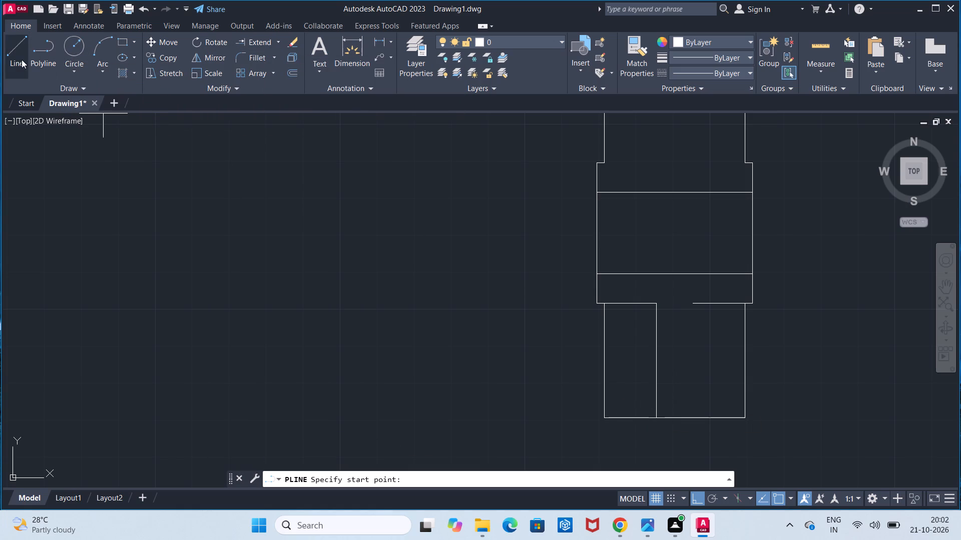
left_click(19, 60)
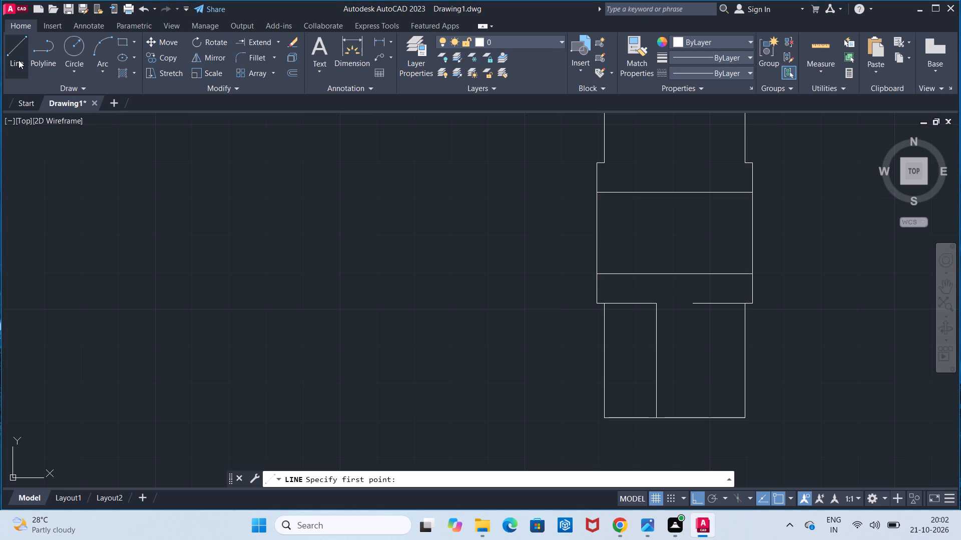
left_click(692, 300)
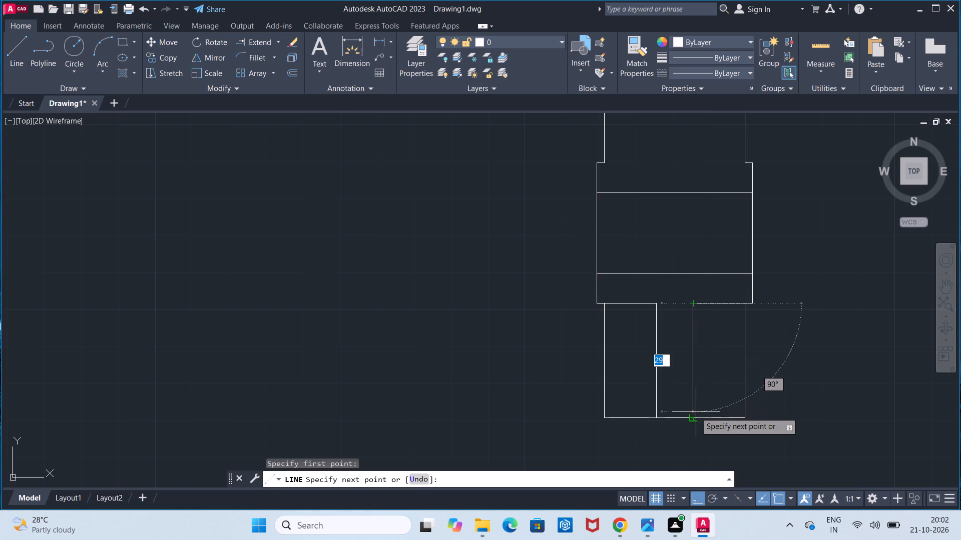
left_click(694, 415)
key("Escape")
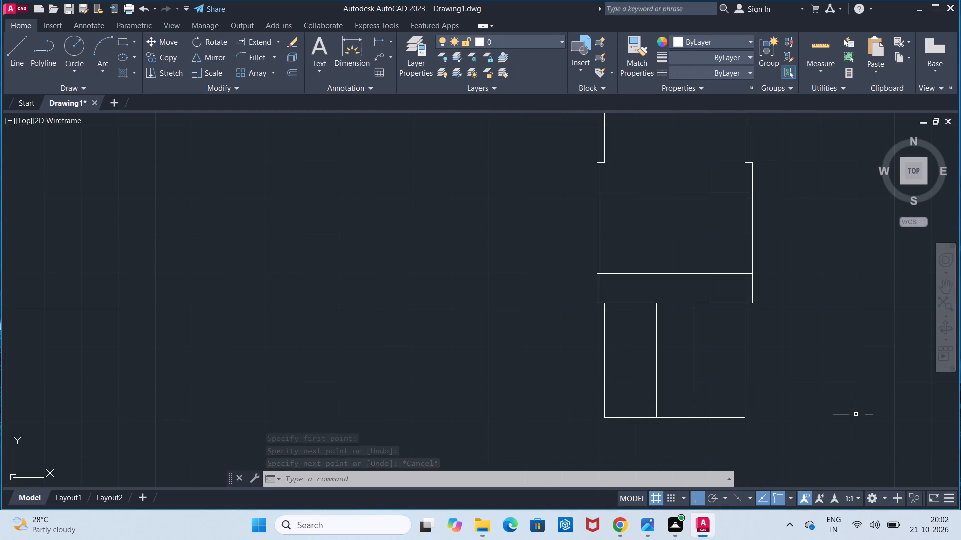
Offset the profile's bottom edge upward by 3 mm.
scroll(856, 414, "up", 1)
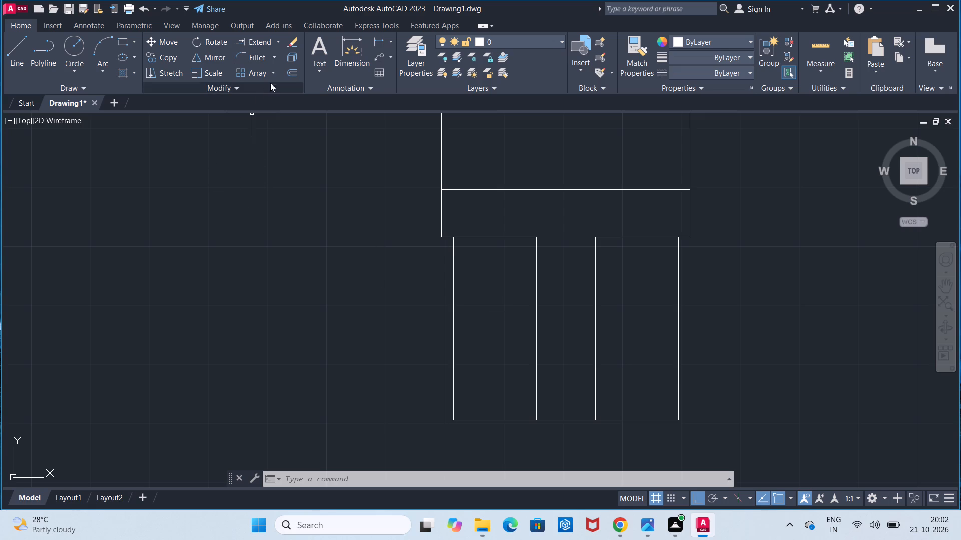
left_click(290, 73)
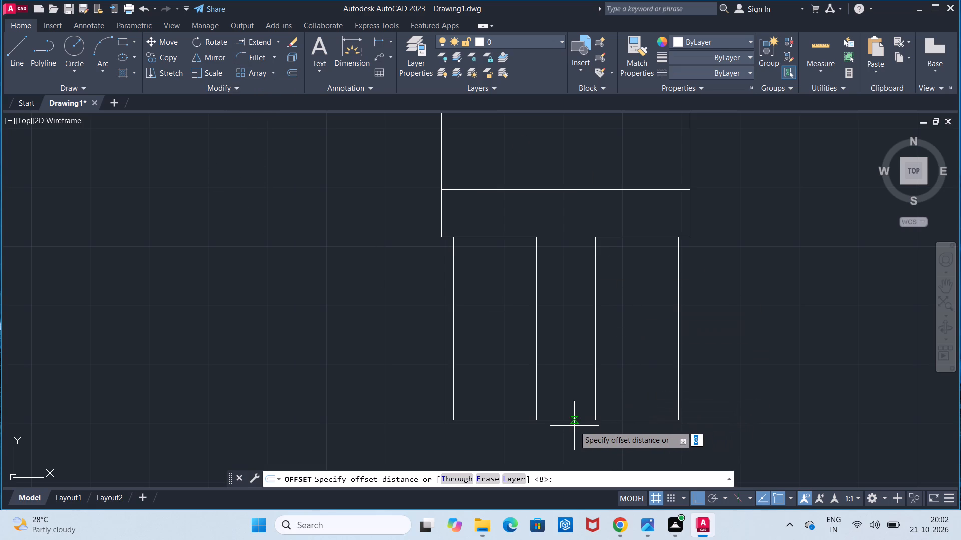
left_click(570, 422)
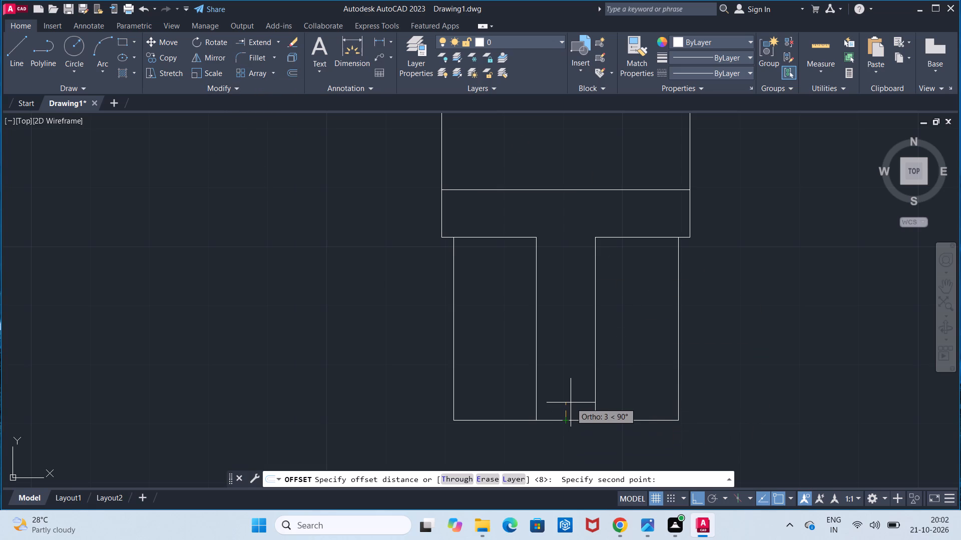
key("3")
key("Return")
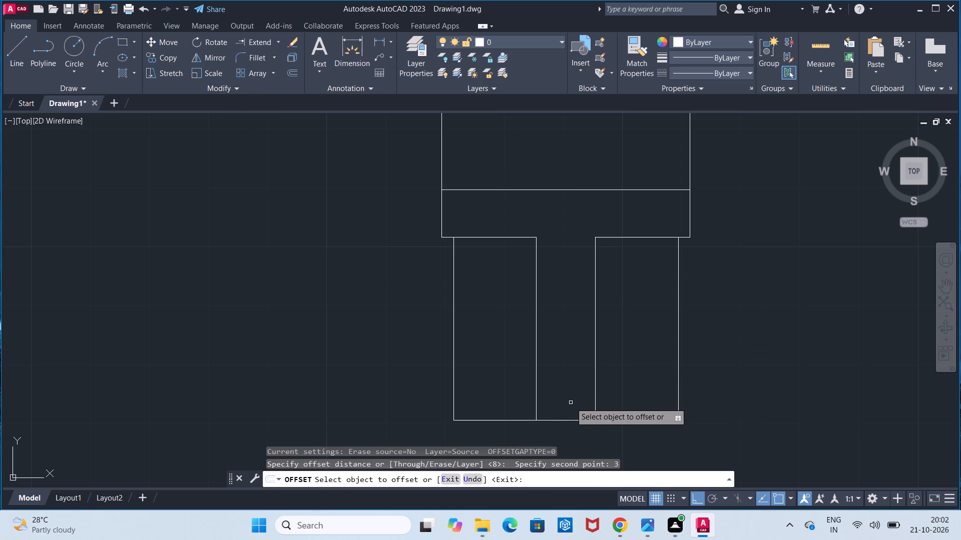
left_click(567, 419)
left_click(567, 413)
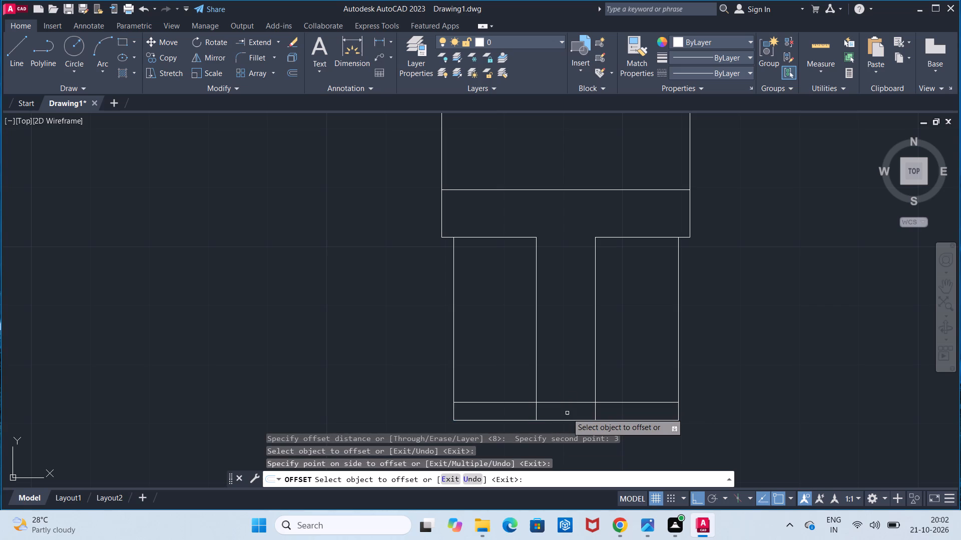
key("Escape")
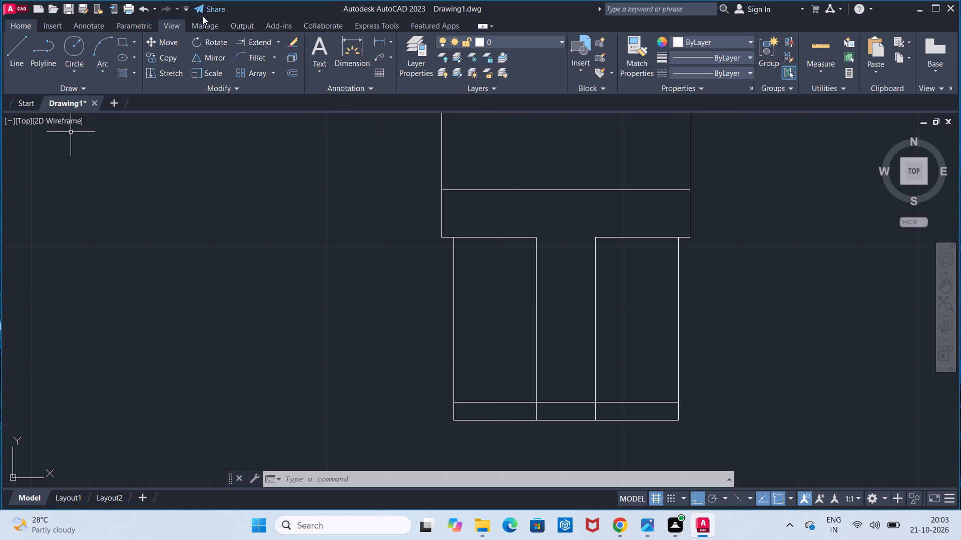
Check the spacing between the offset line and the bottom edge along the left web line using a temporary linear dimension.
left_click(383, 40)
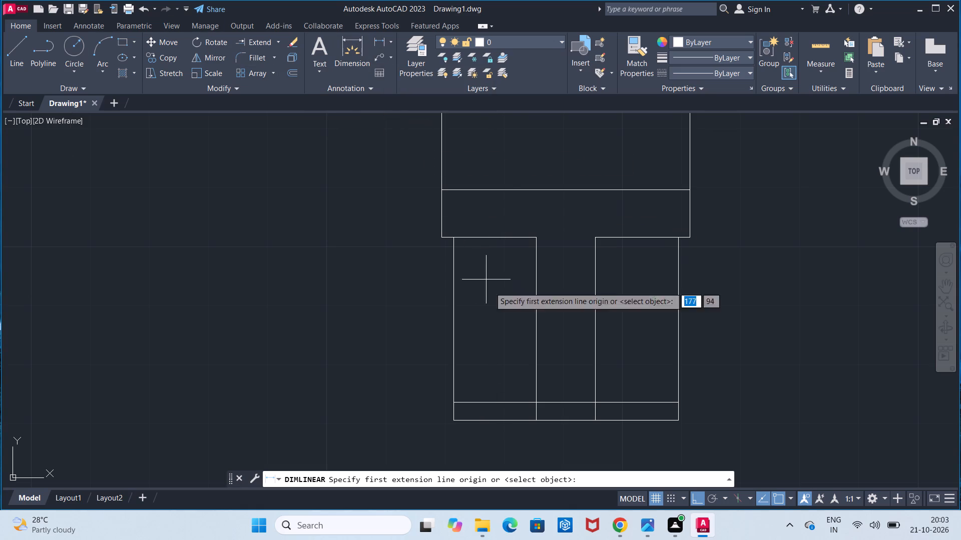
left_click(537, 400)
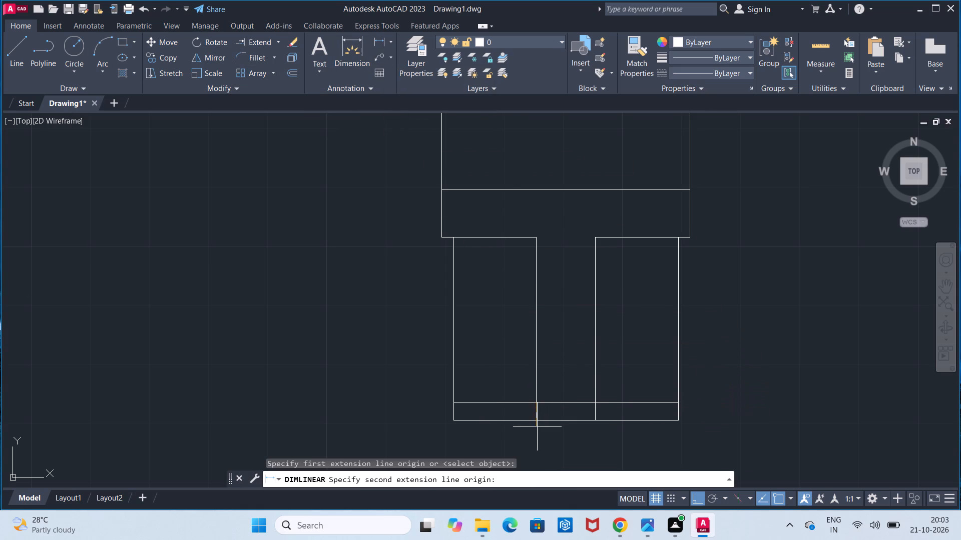
left_click(537, 428)
key("Escape")
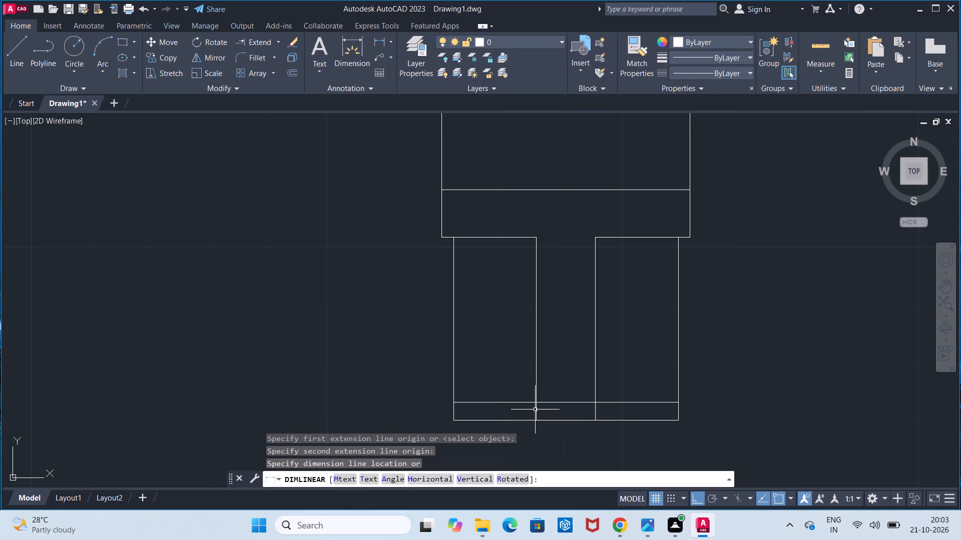
left_click(380, 37)
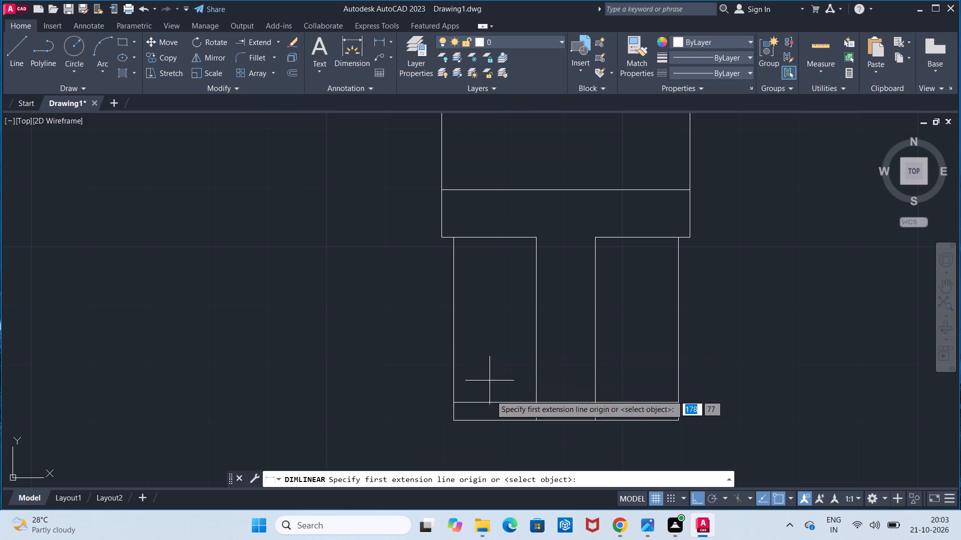
left_click(535, 401)
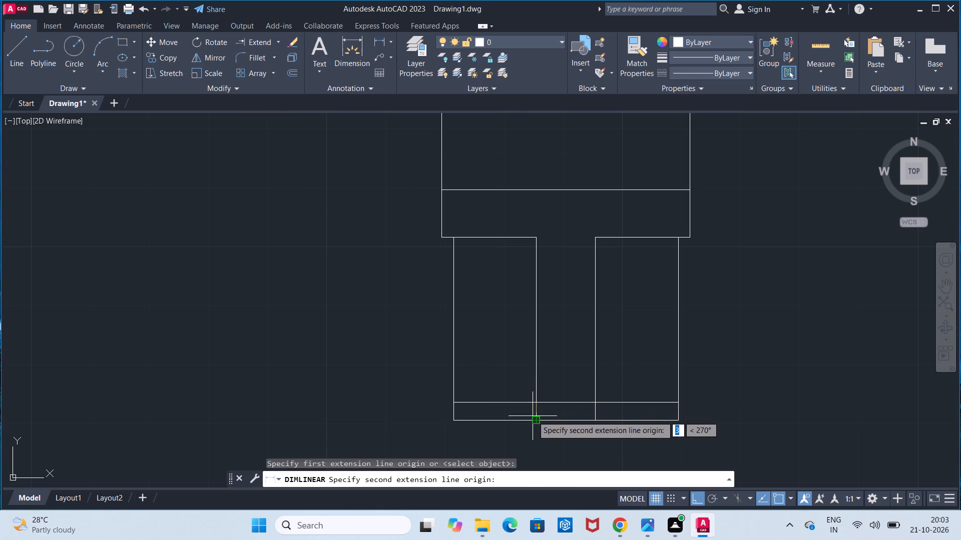
left_click(533, 416)
key("Escape")
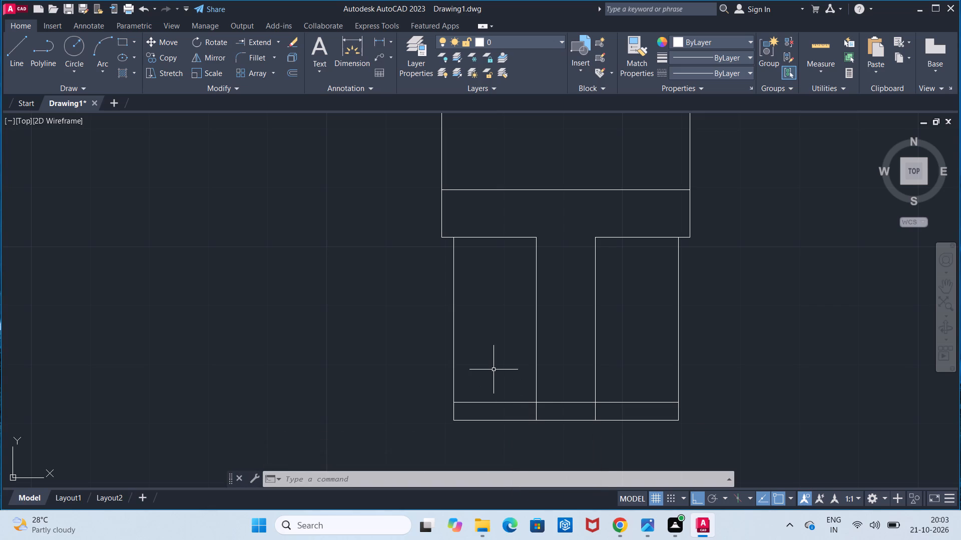
scroll(493, 368, "down", 1)
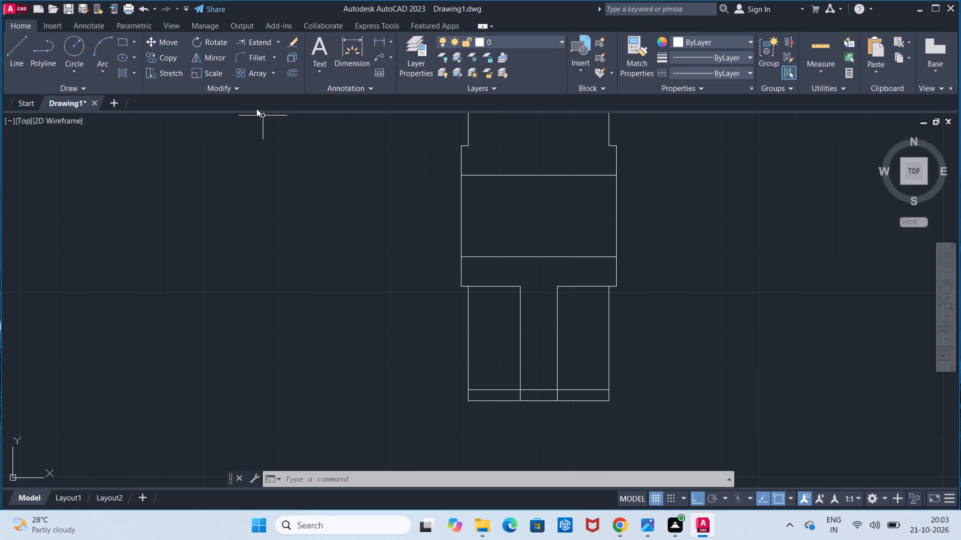
Offset the line 3 mm above the profile's bottom edge upward by 2 mm.
left_click(291, 72)
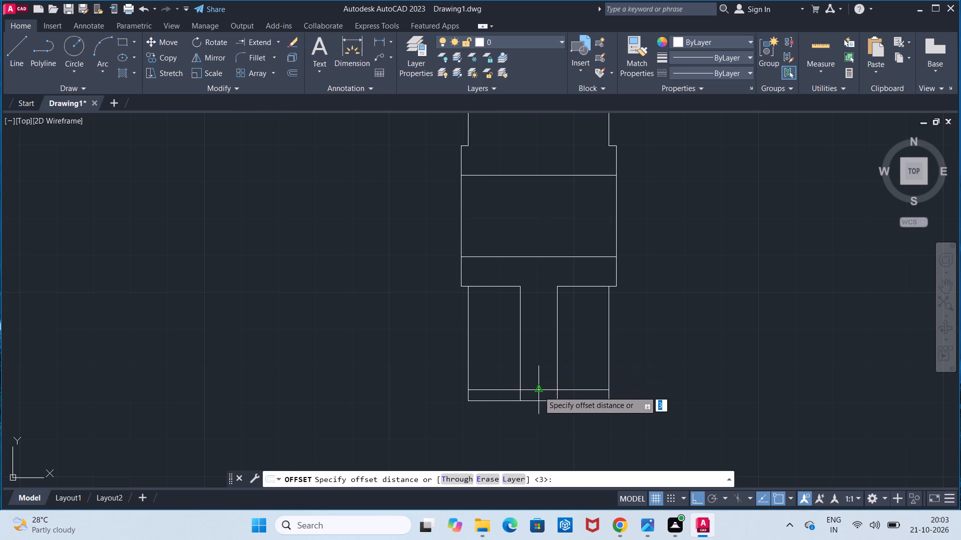
left_click(539, 391)
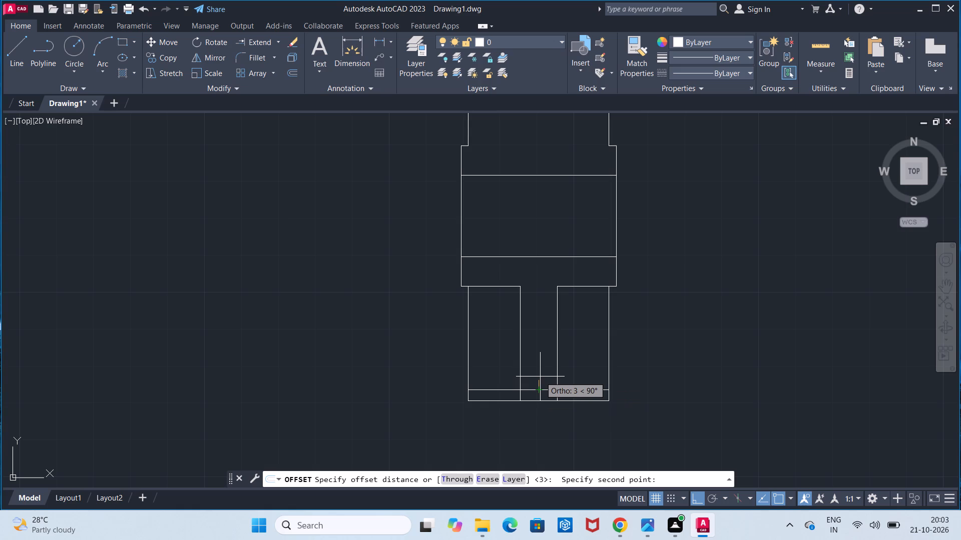
key("2")
key("Return")
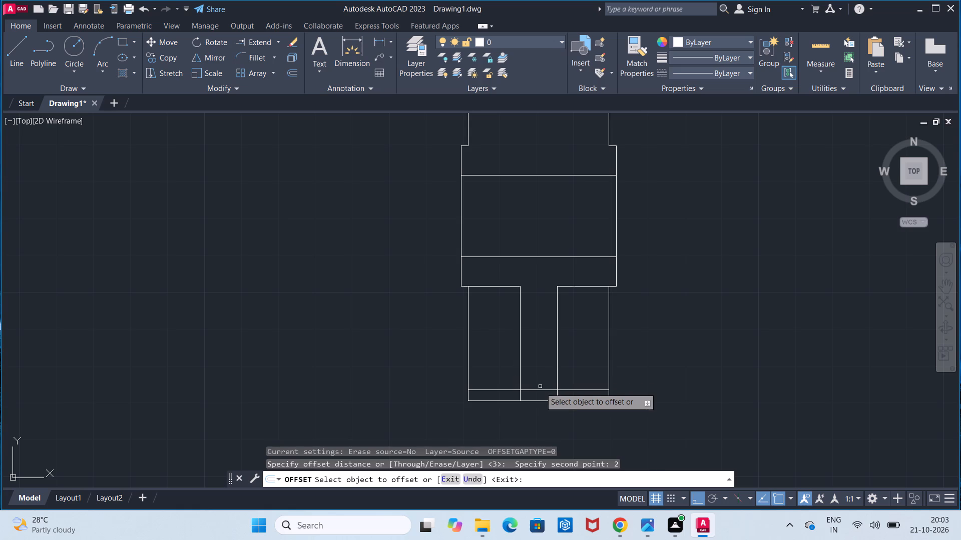
left_click(540, 390)
left_click(540, 385)
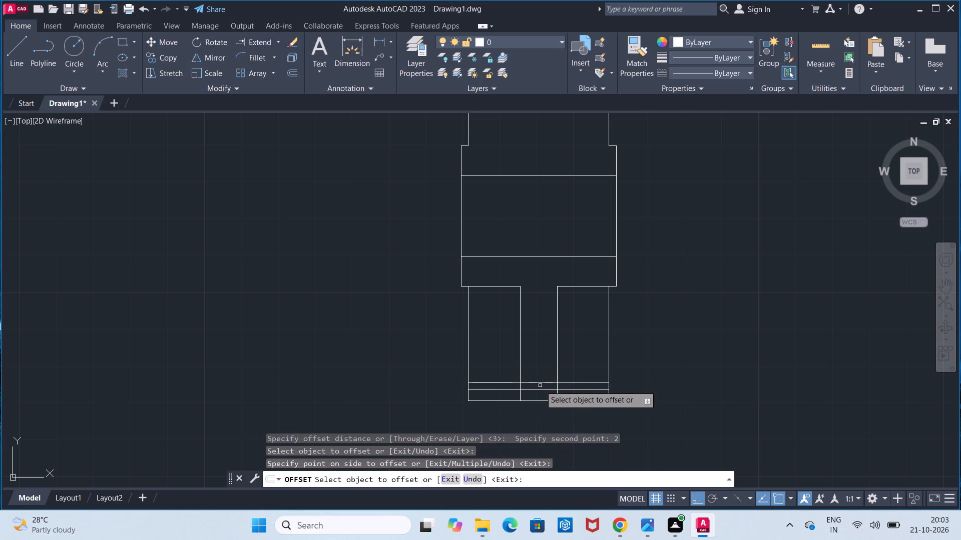
key("Escape")
Check the distance from the upper offset line to the bottom edge along the outer left side using a temporary linear dimension.
scroll(465, 356, "up", 1)
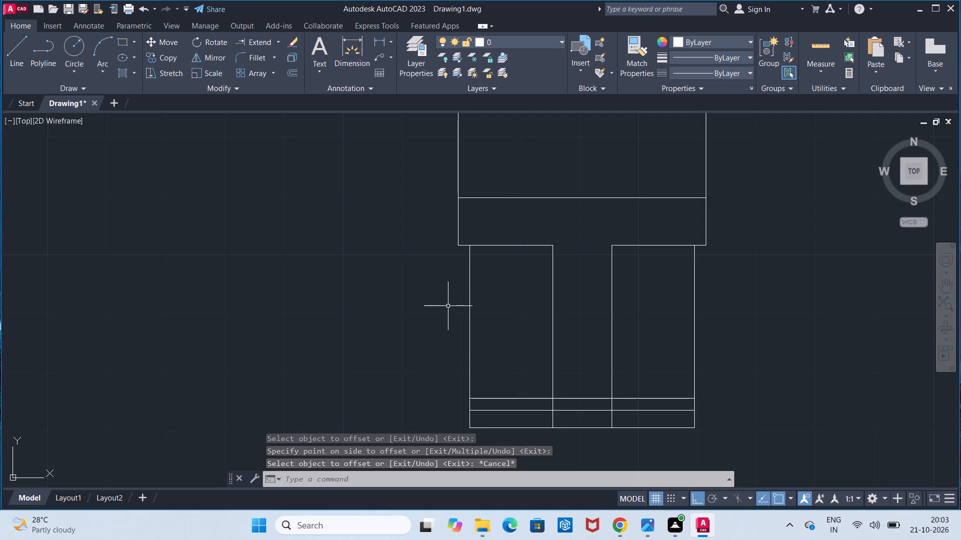
left_click(374, 37)
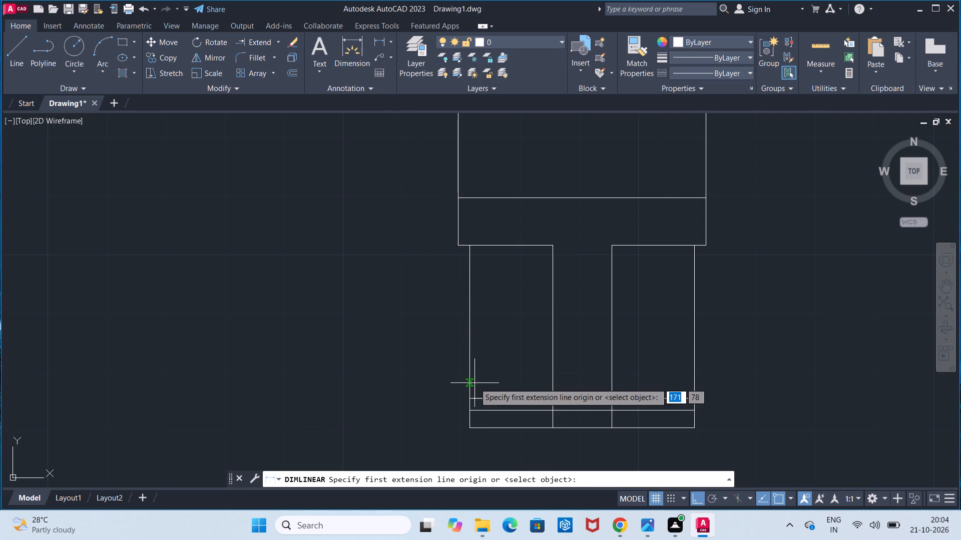
left_click(470, 401)
left_click(469, 424)
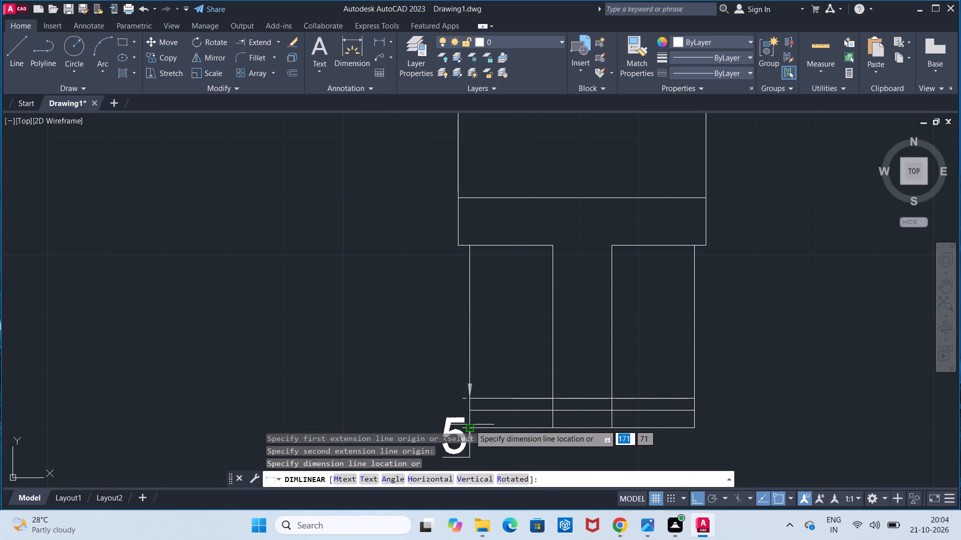
key("Escape")
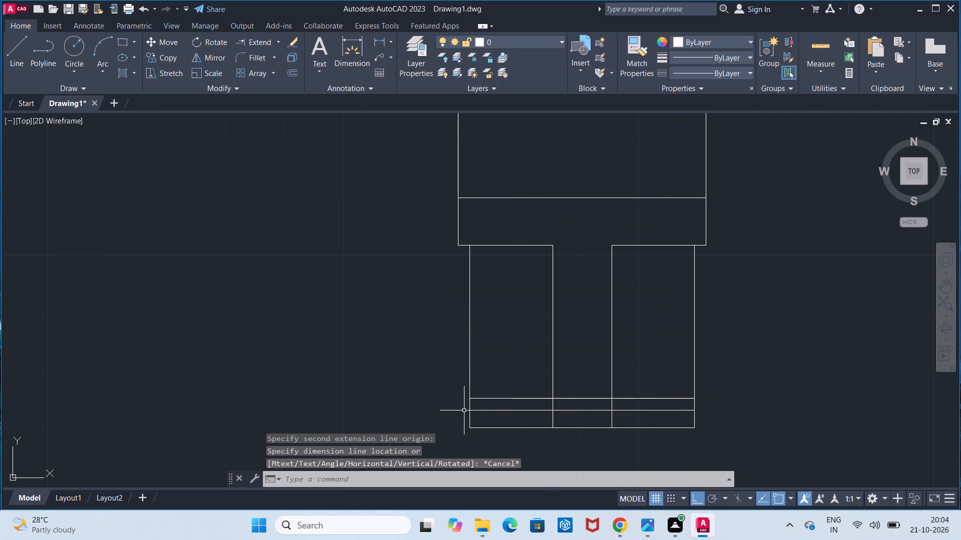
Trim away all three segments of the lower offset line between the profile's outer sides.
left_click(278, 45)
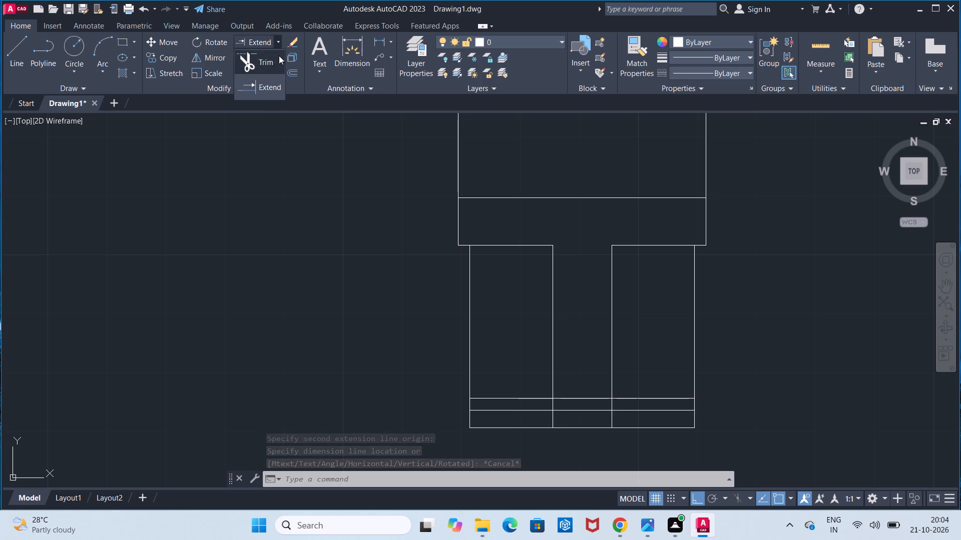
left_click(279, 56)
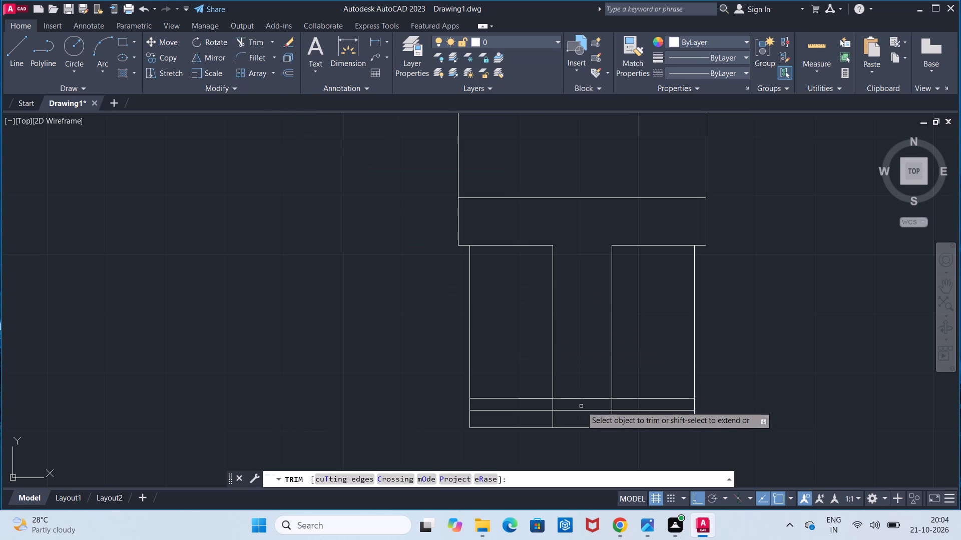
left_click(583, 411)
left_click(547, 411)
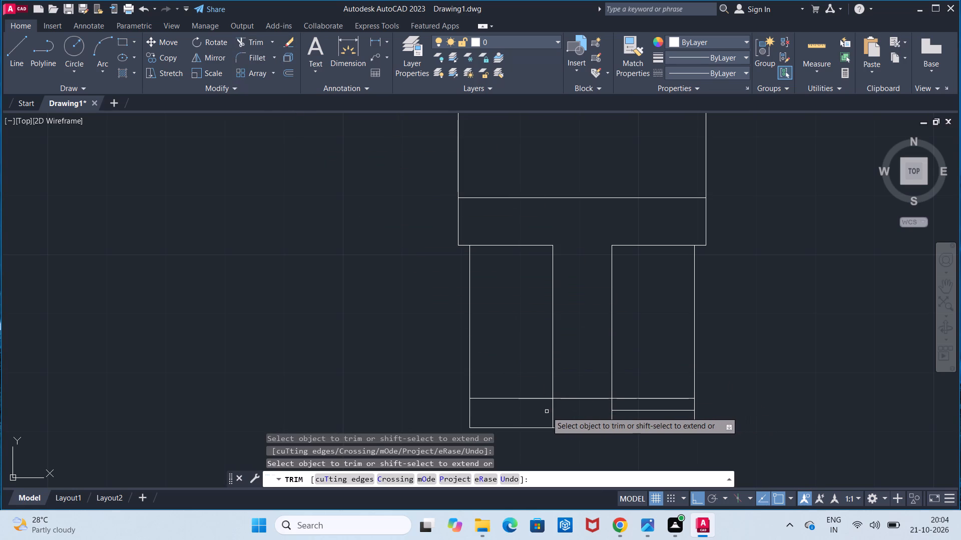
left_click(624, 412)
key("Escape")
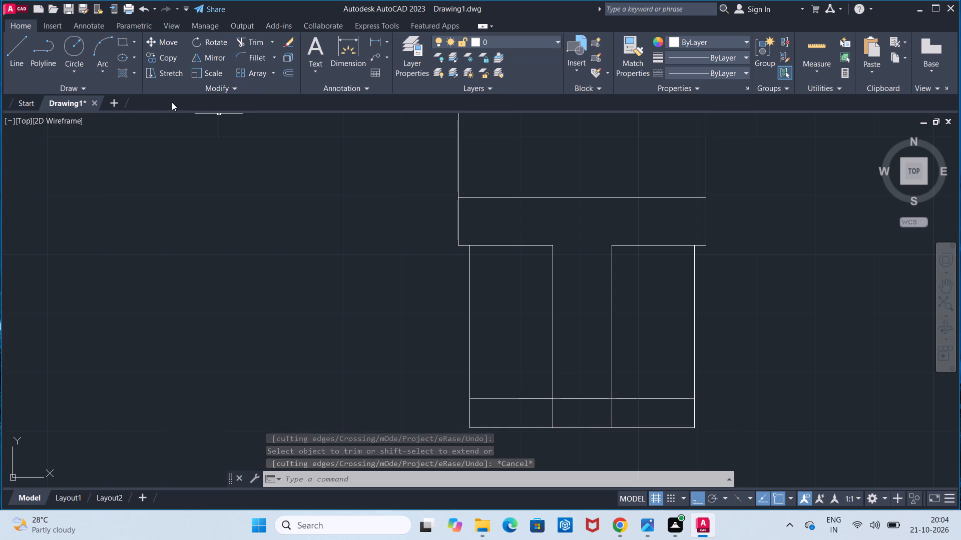
Offset the remaining line above the bottom edge downward by 2 mm.
left_click(15, 75)
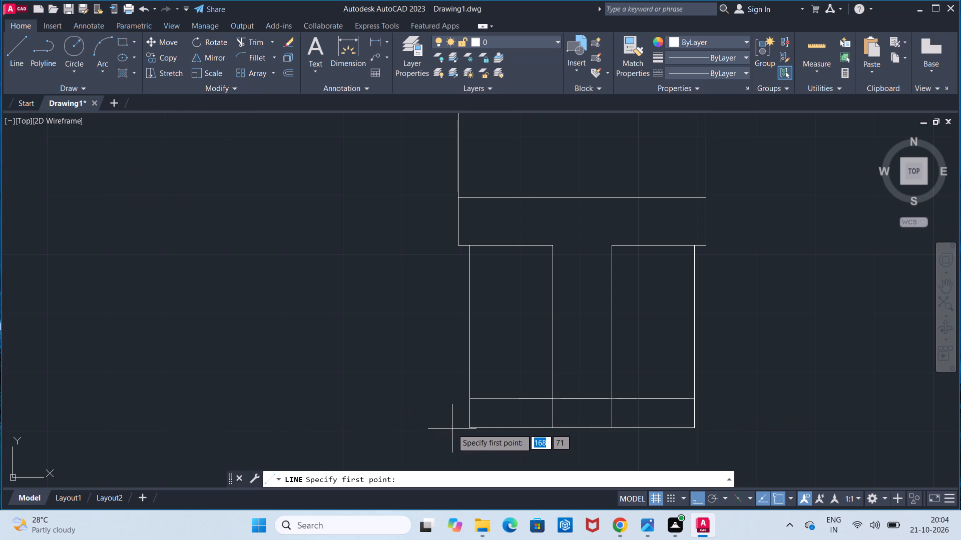
key("Escape")
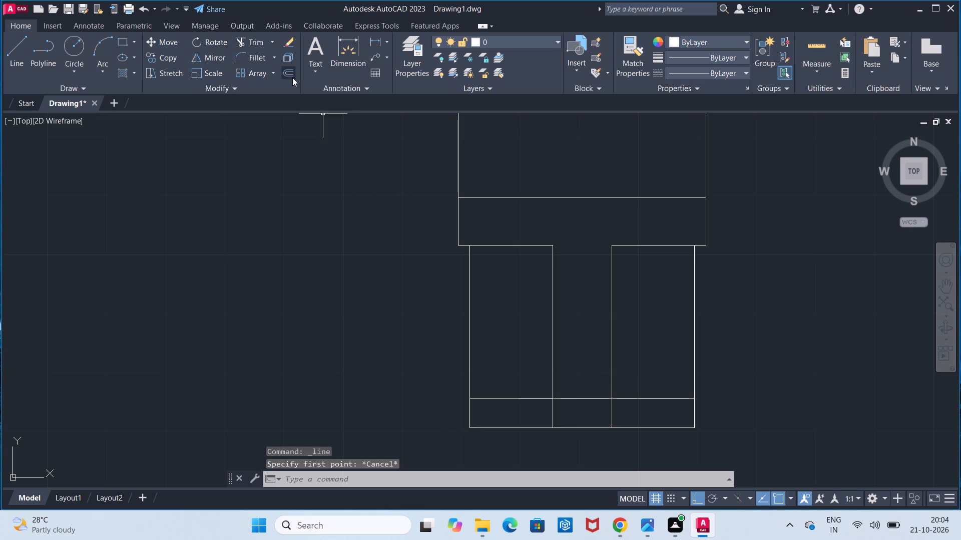
left_click(292, 77)
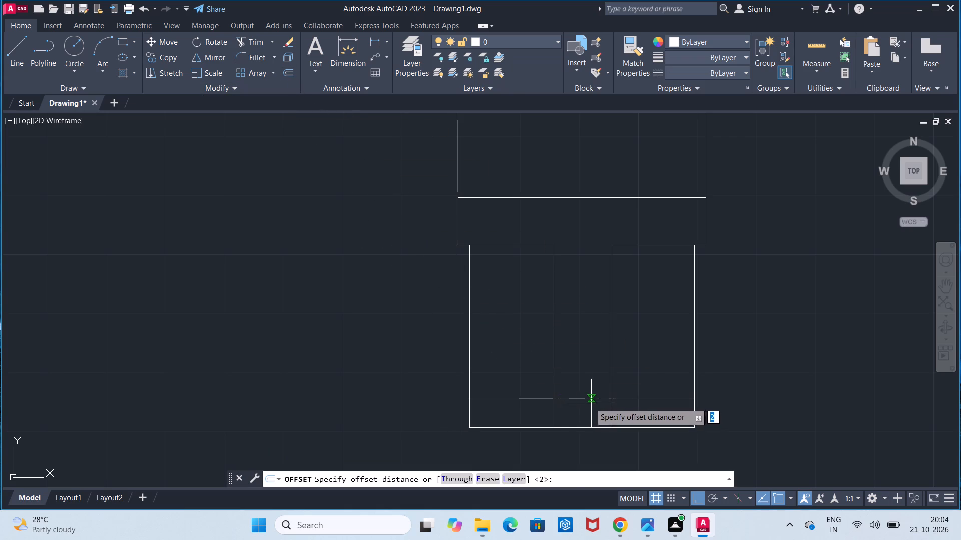
left_click(586, 402)
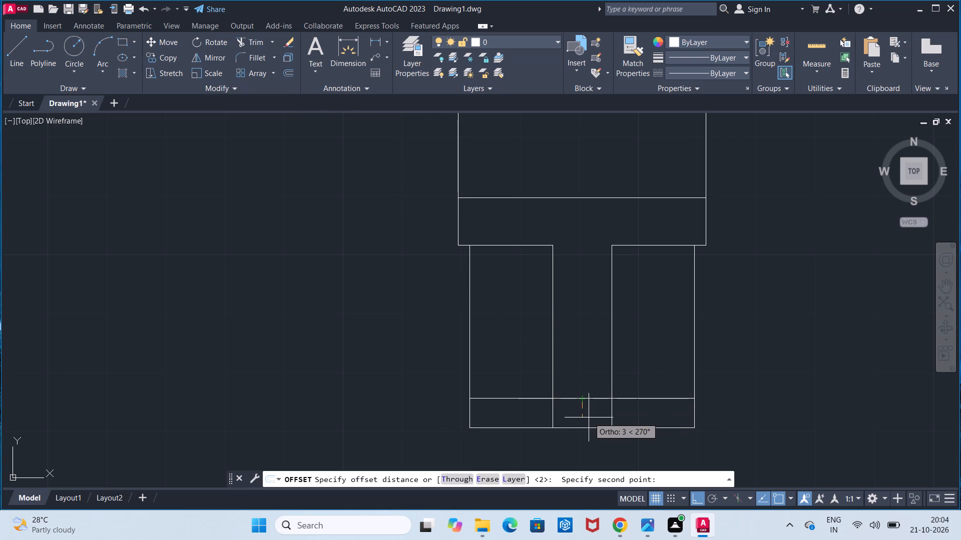
key("2")
key("Return")
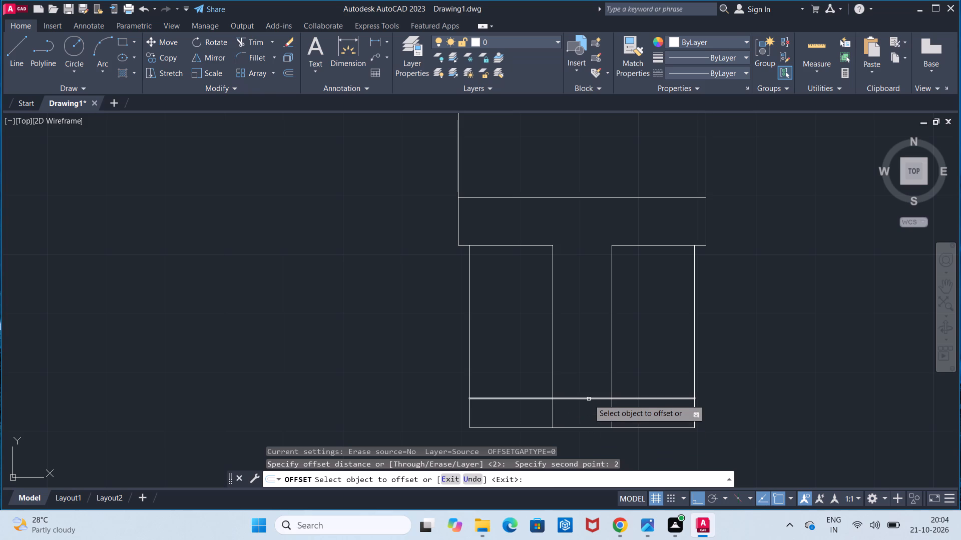
left_click(589, 398)
left_click(592, 419)
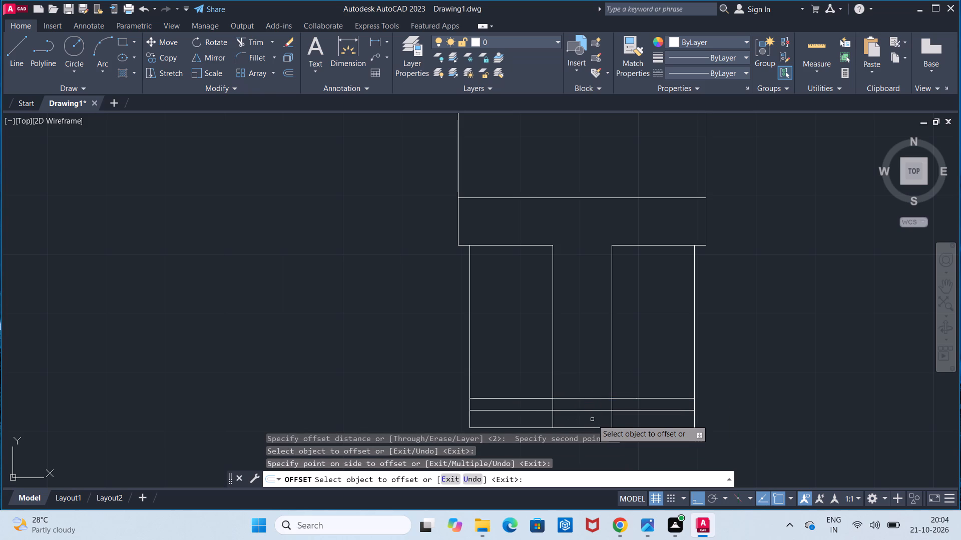
key("Escape")
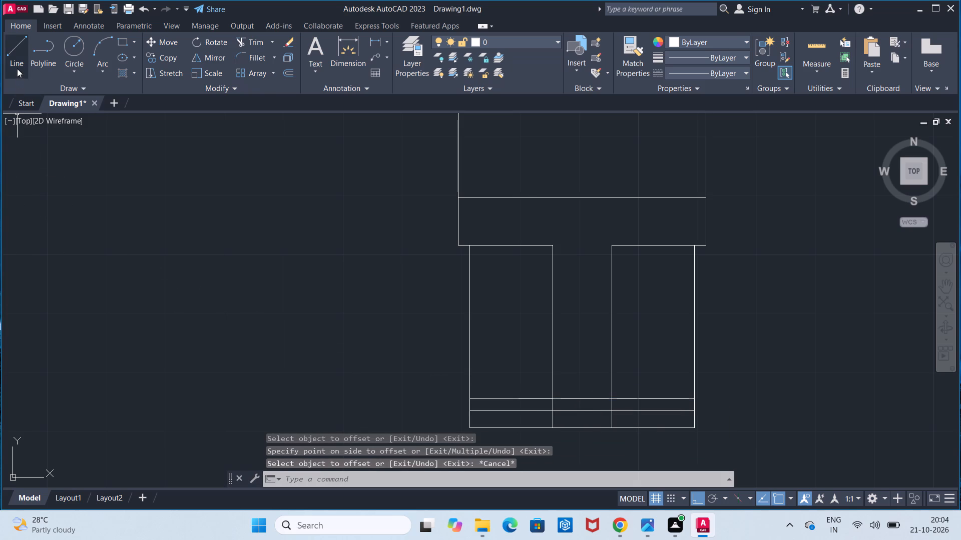
With Ortho off, draw sloped lines from both outer ends of the lower offset line to where the web lines meet the upper one.
left_click(17, 68)
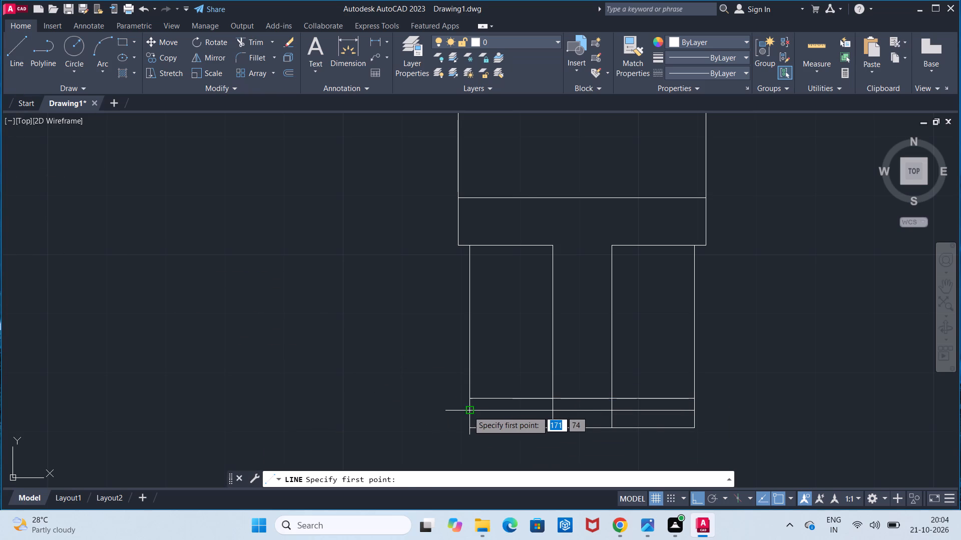
left_click(469, 411)
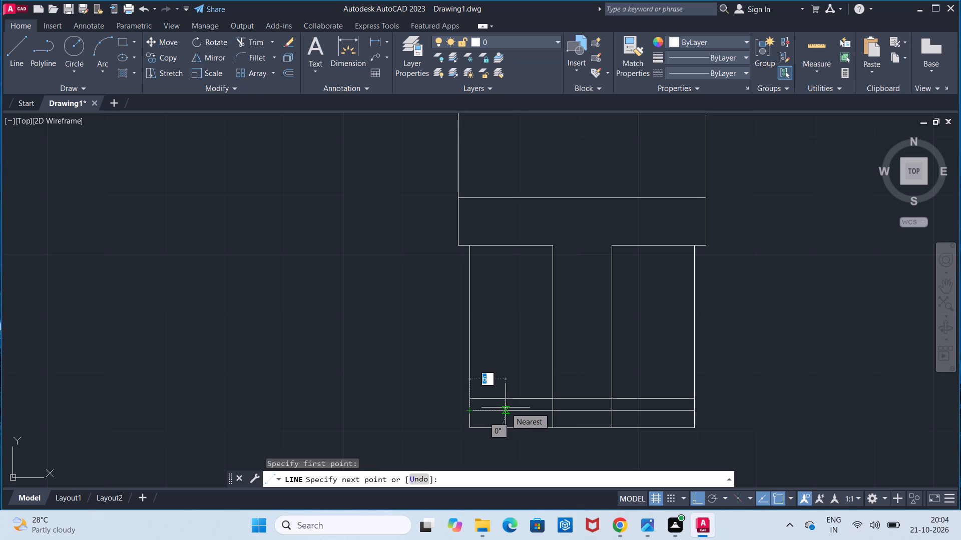
key("F8")
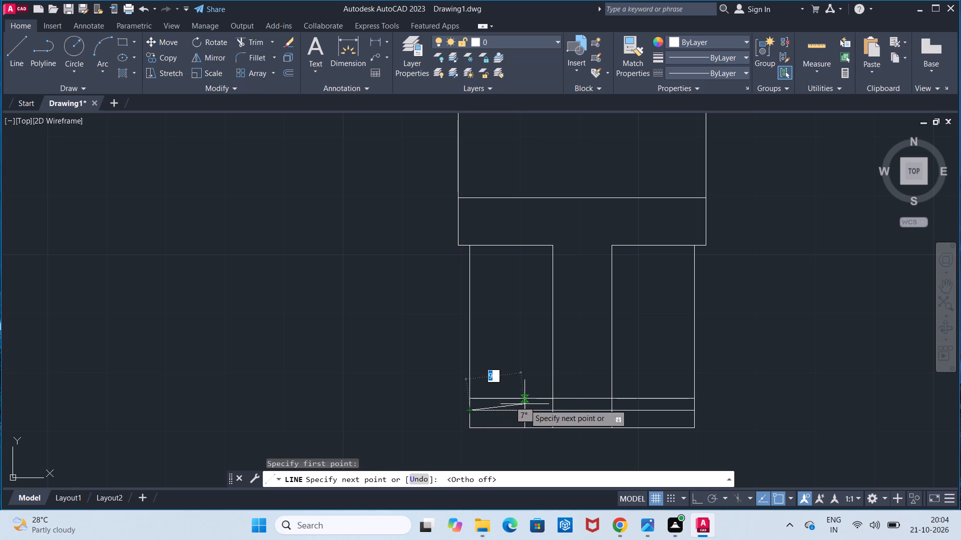
left_click(553, 400)
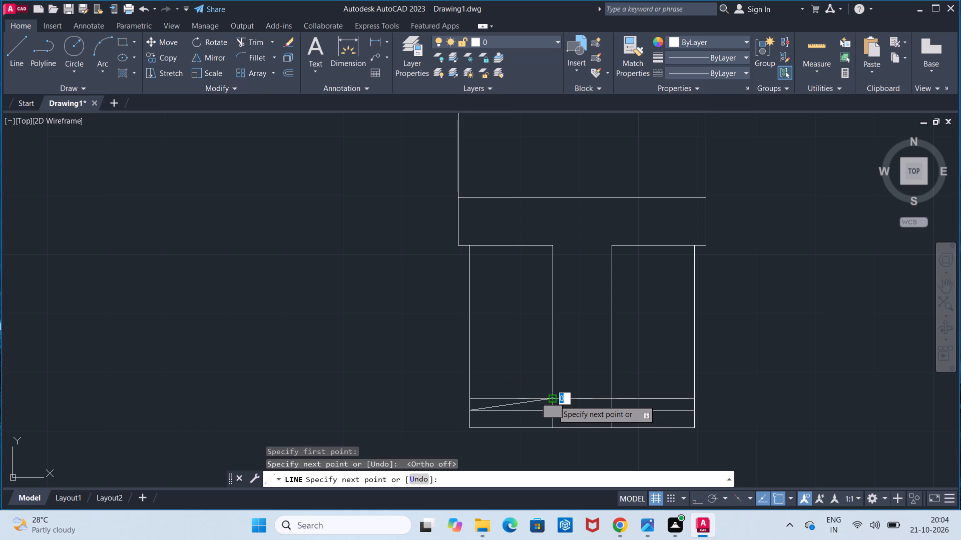
key("Escape")
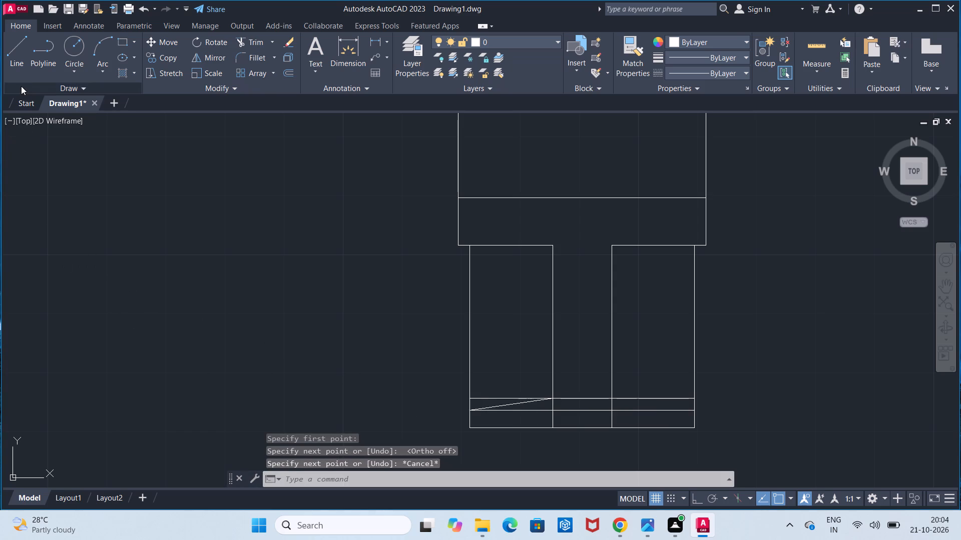
left_click(27, 72)
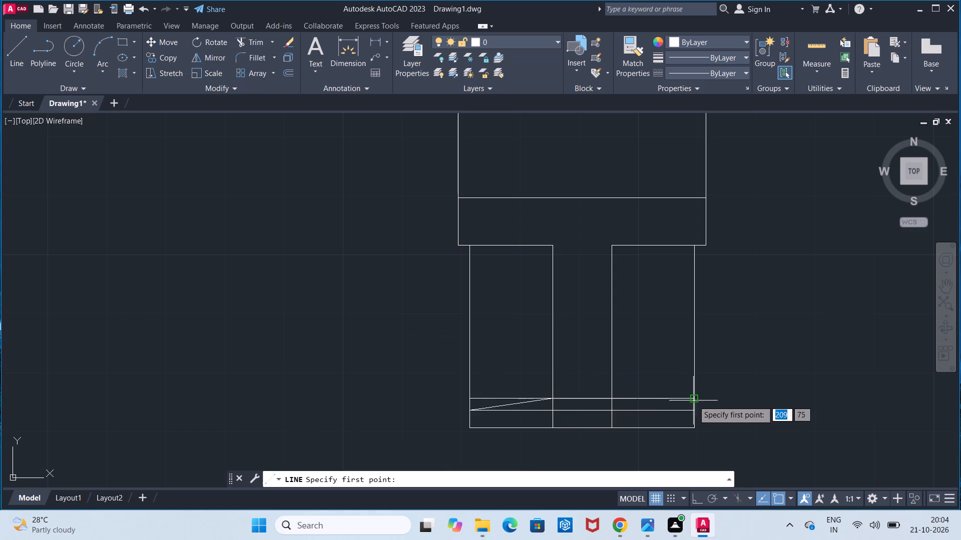
left_click(695, 407)
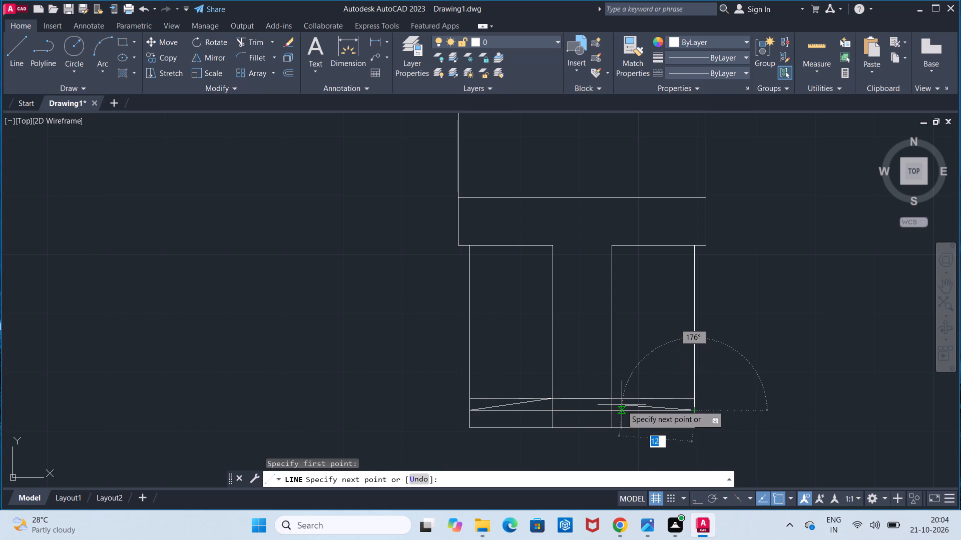
left_click(610, 401)
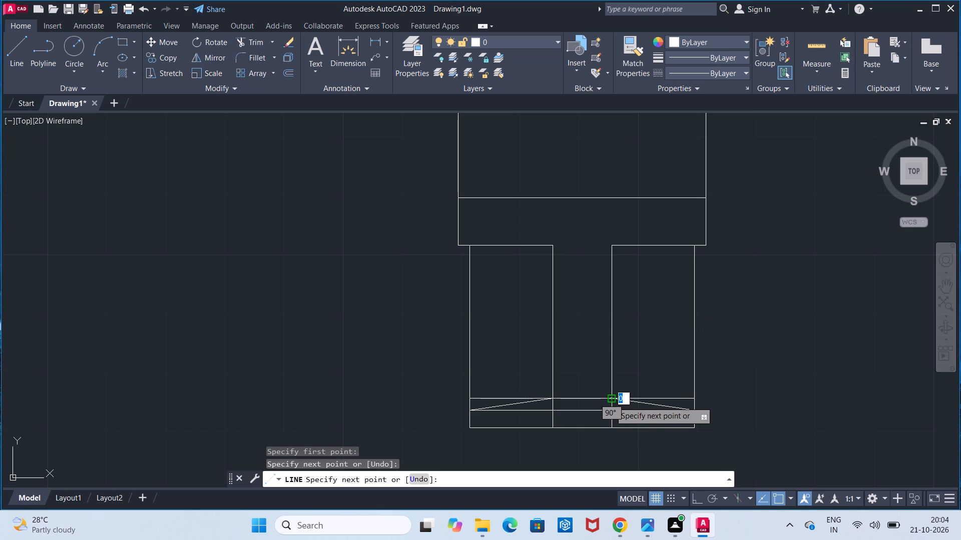
key("Escape")
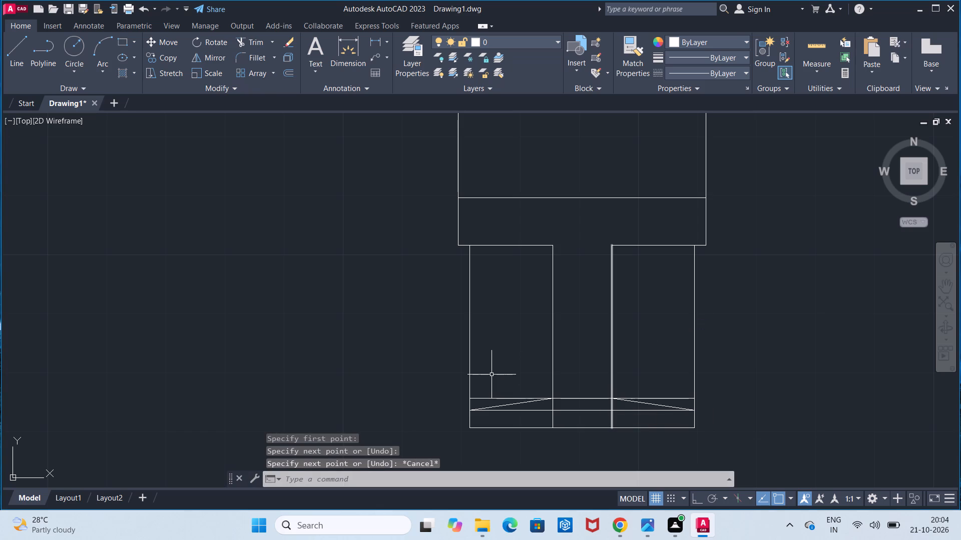
Trim the lower offset line, the upper line's outer segments and the web lines below it, leaving the tapered inner rim outline.
left_click(254, 41)
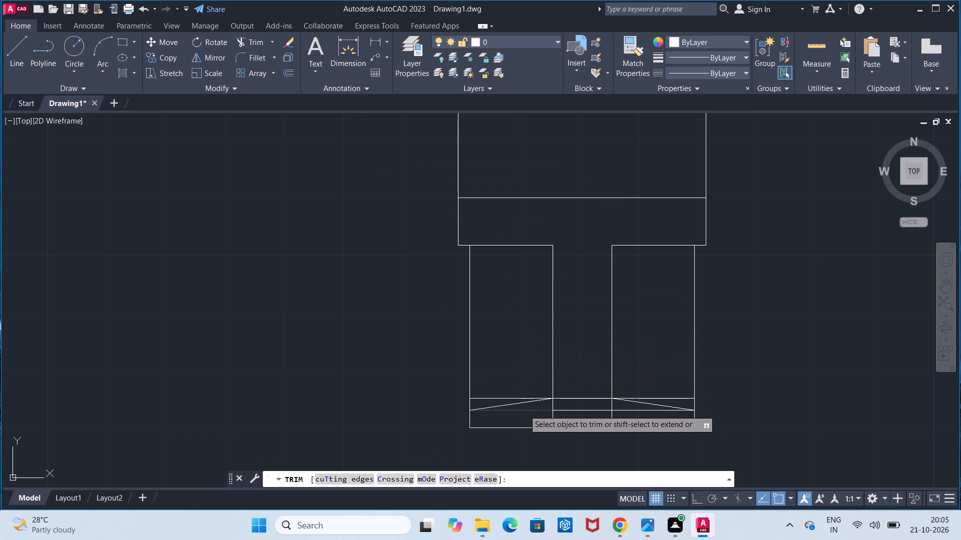
left_click(524, 410)
left_click(552, 409)
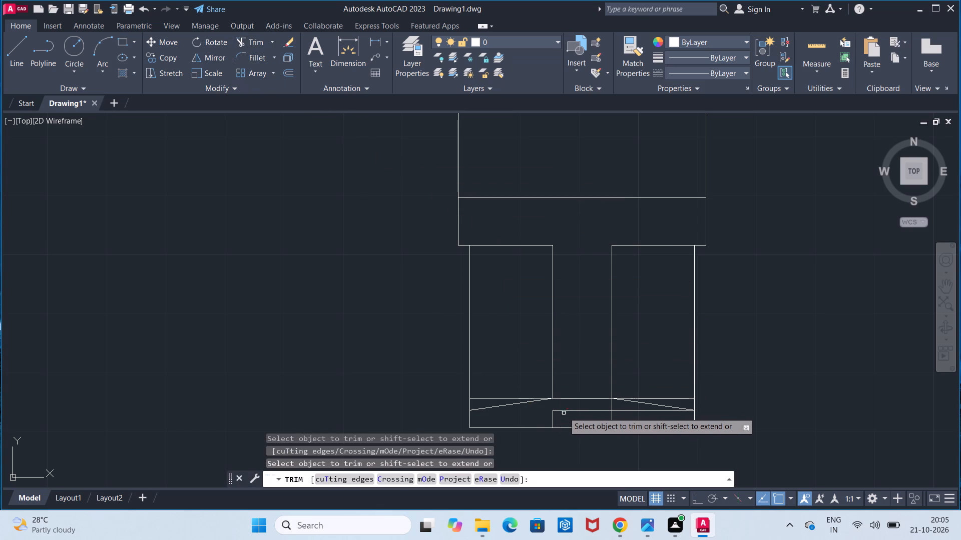
left_click(564, 407)
left_click(564, 414)
left_click_drag(555, 415, 551, 417)
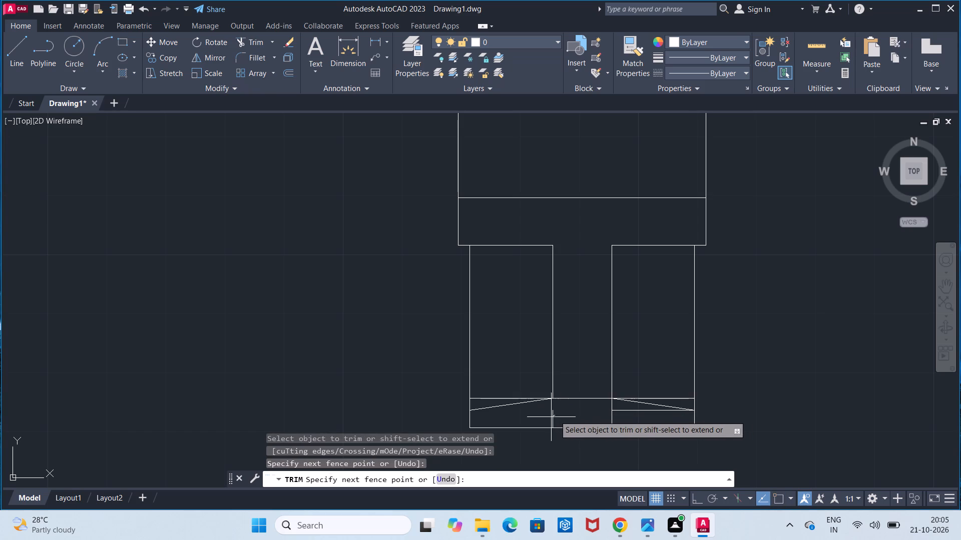
left_click_drag(551, 417, 547, 417)
left_click(507, 398)
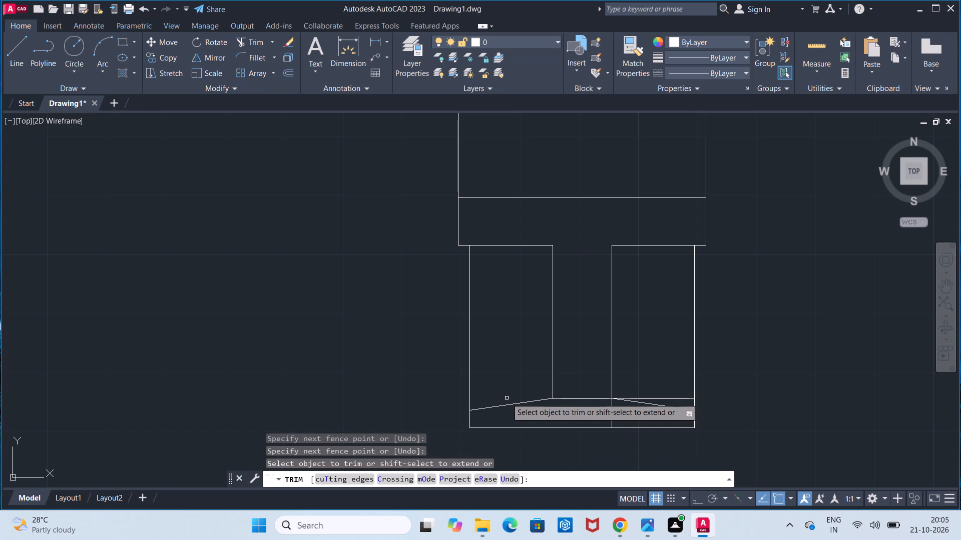
left_click(643, 397)
left_click(633, 412)
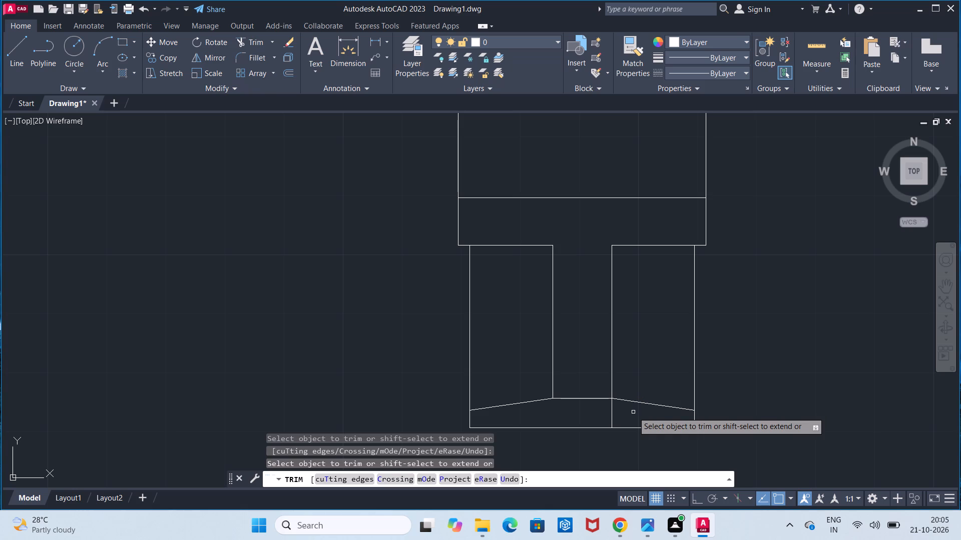
left_click(611, 415)
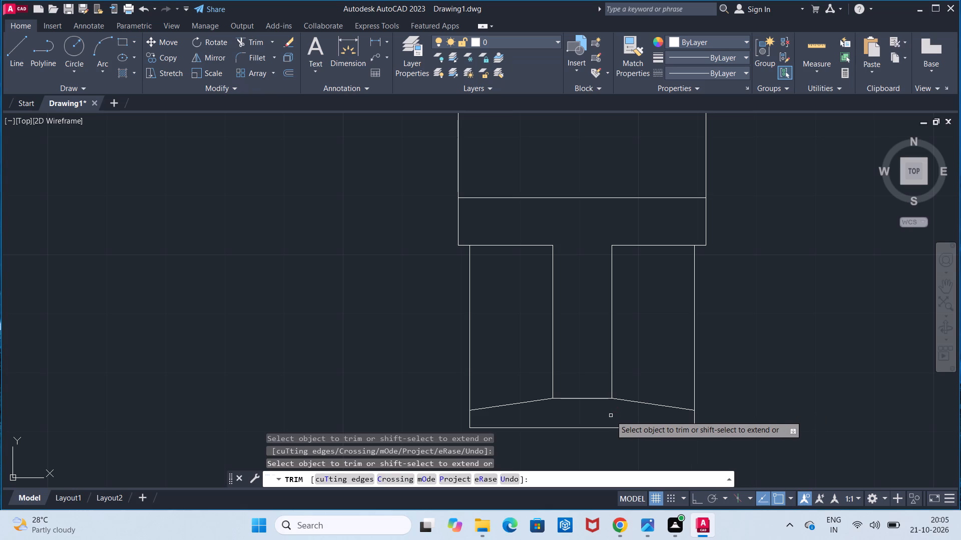
key("Escape")
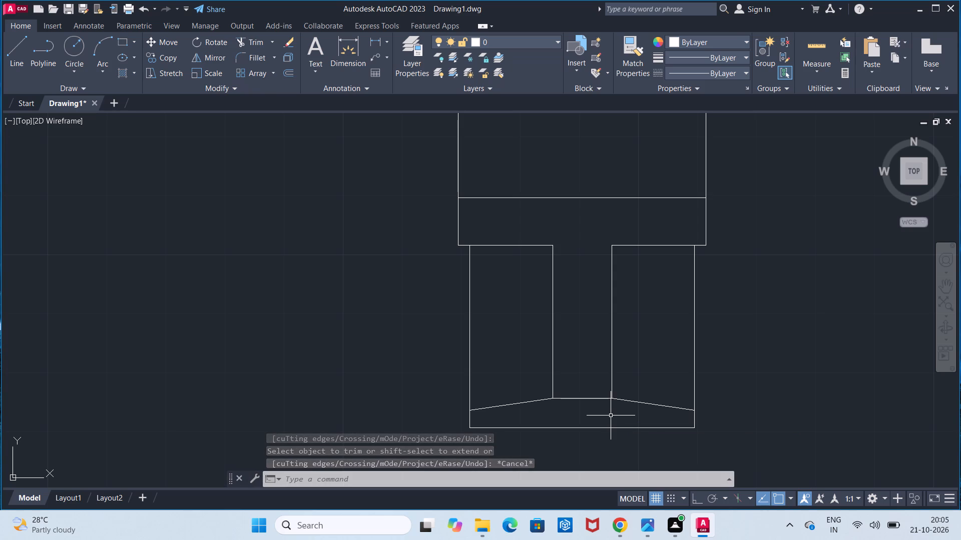
Trim the short horizontal segment between the two web lines at the lower rim, opening the web into the rim.
left_click(245, 41)
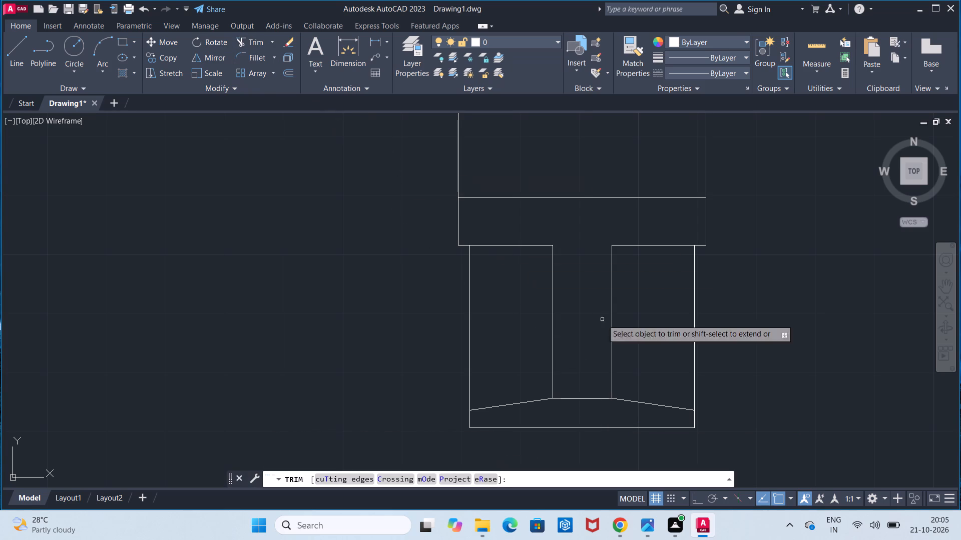
left_click_drag(577, 375, 577, 406)
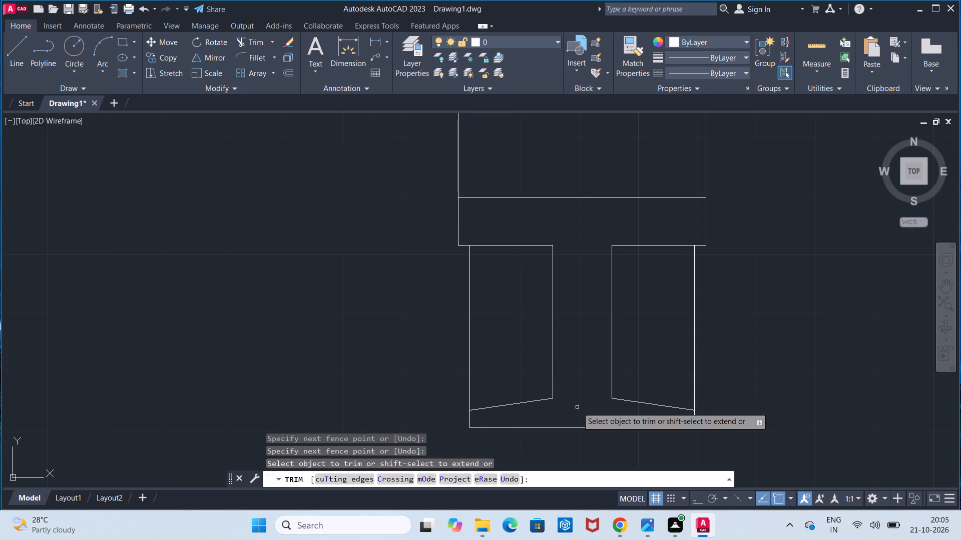
key("Escape")
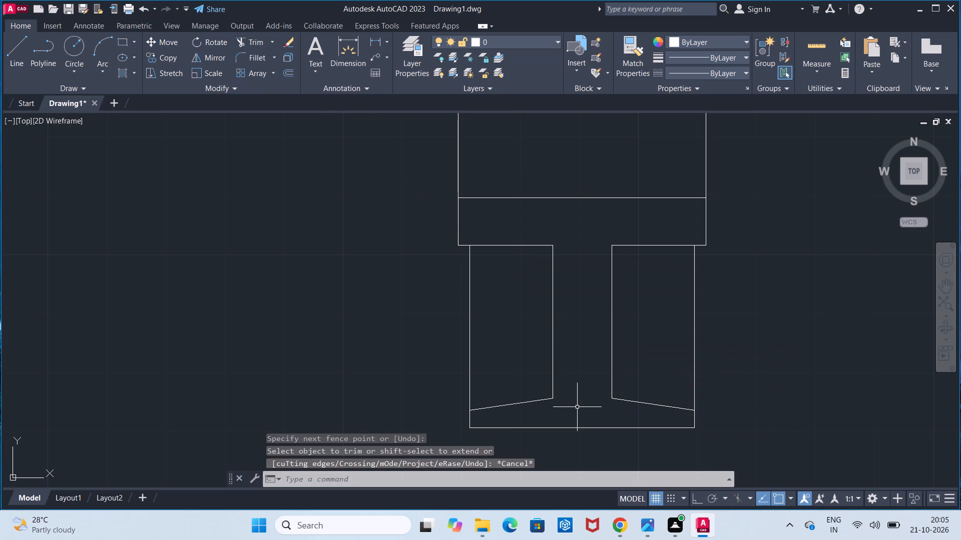
Draw a 14 mm horizontal line inward from the corner where the upper rim's left side meets the hub's top edge.
scroll(482, 270, "down", 1)
middle_click_drag(529, 249, 531, 331)
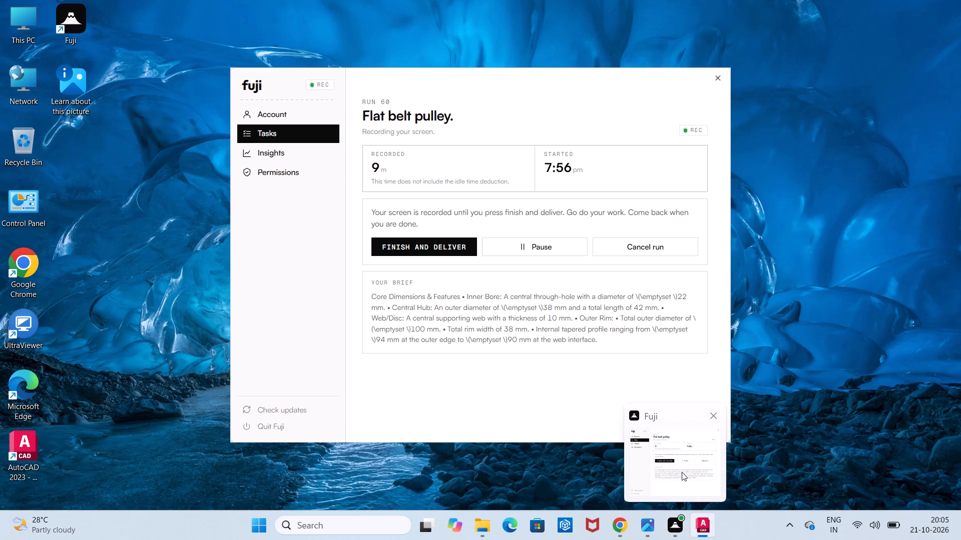
middle_click_drag(566, 297, 574, 376)
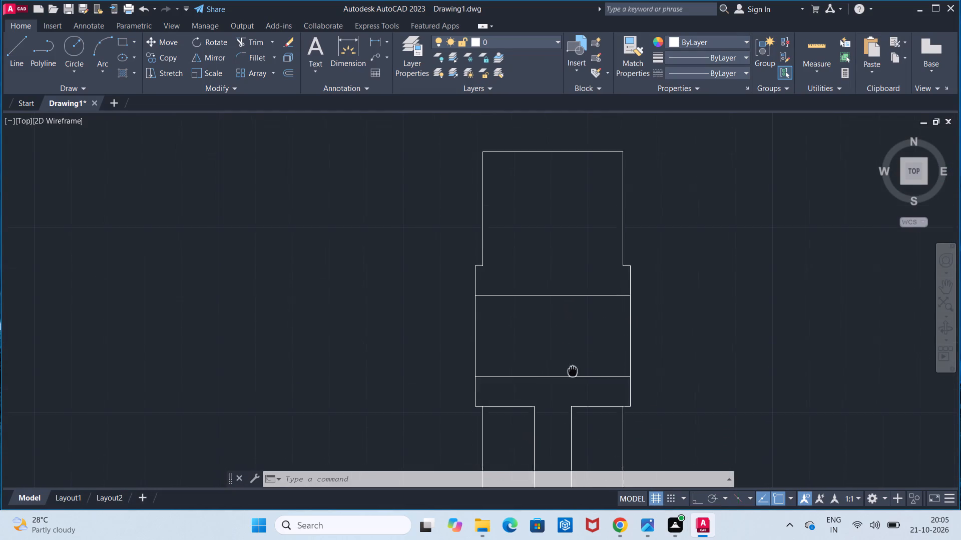
middle_click_drag(574, 376, 577, 404)
scroll(577, 405, "up", 1)
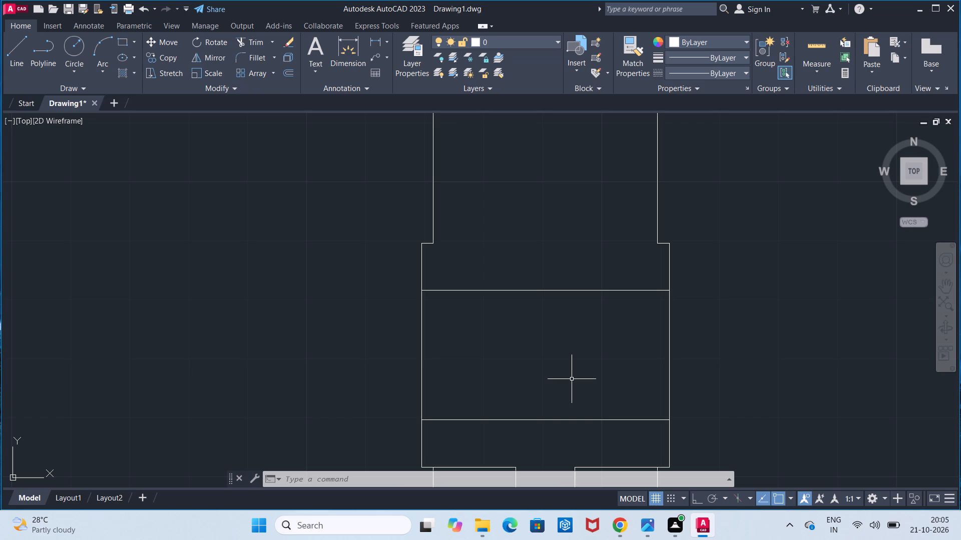
middle_click_drag(553, 319, 557, 218)
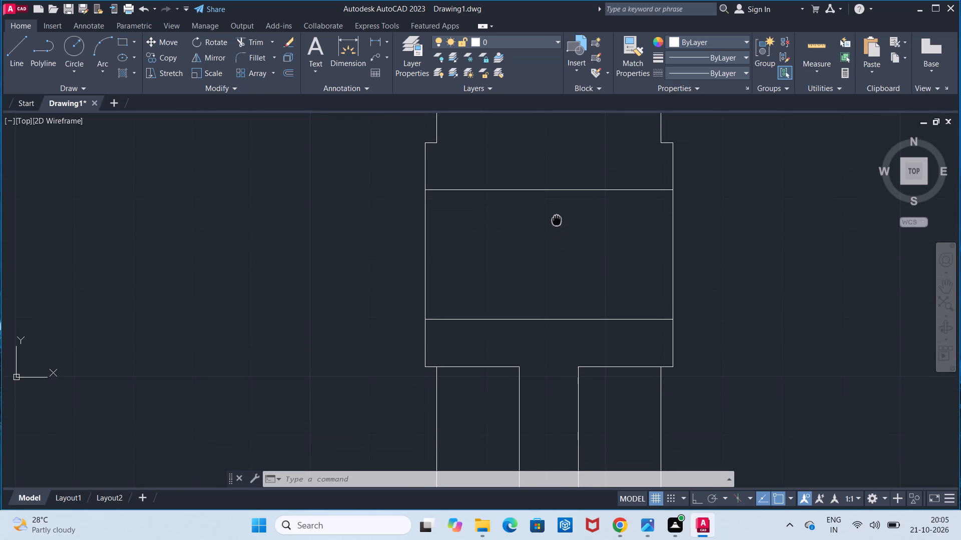
middle_click_drag(557, 218, 557, 218)
middle_click(557, 218)
middle_click(557, 218)
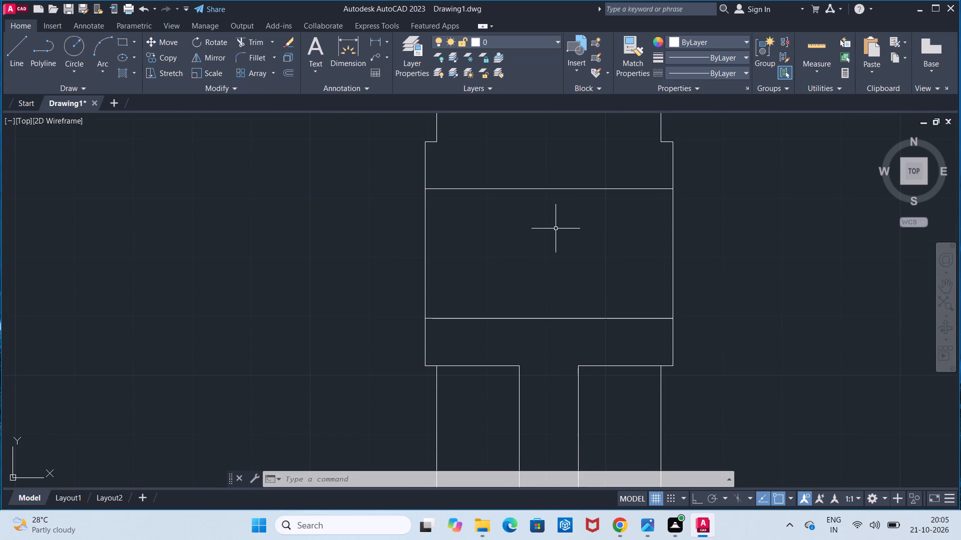
middle_click_drag(556, 229, 544, 357)
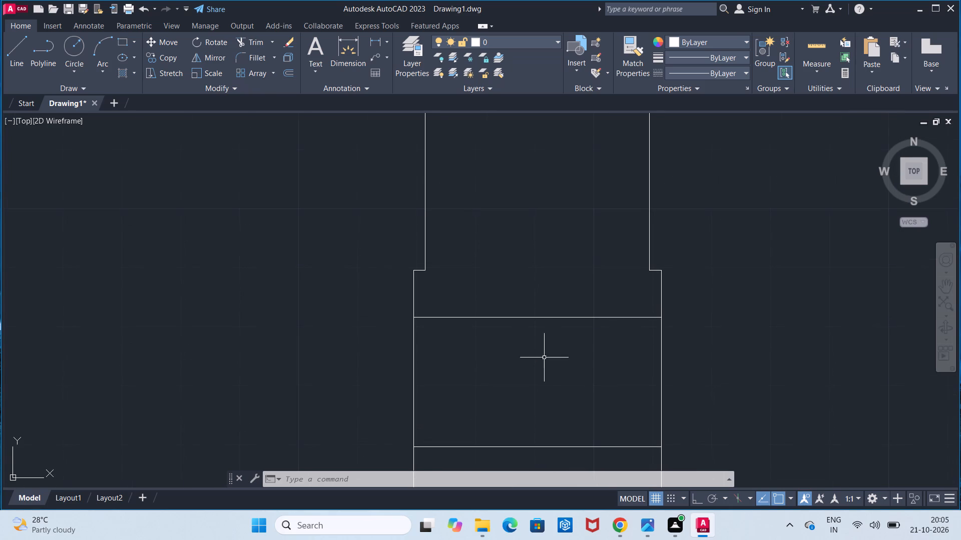
left_click(11, 48)
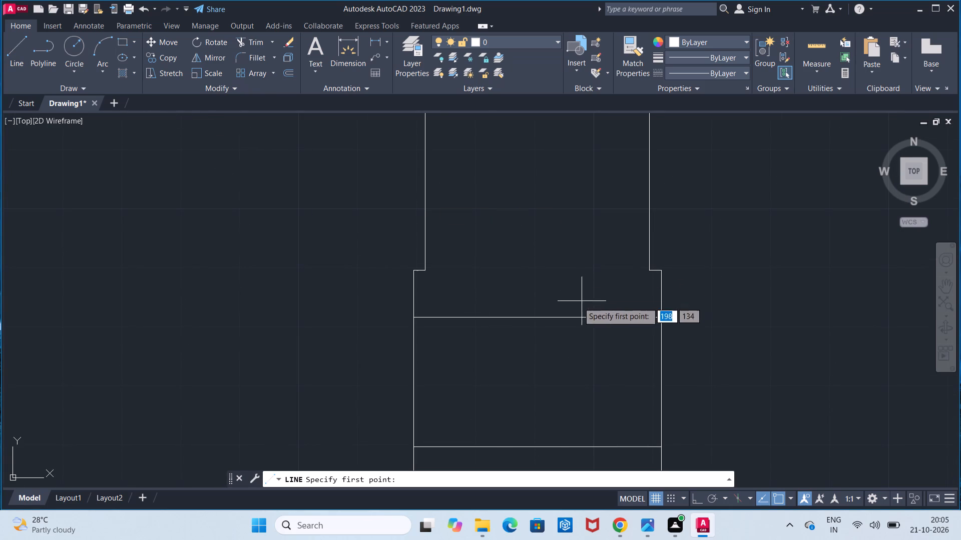
left_click(425, 274)
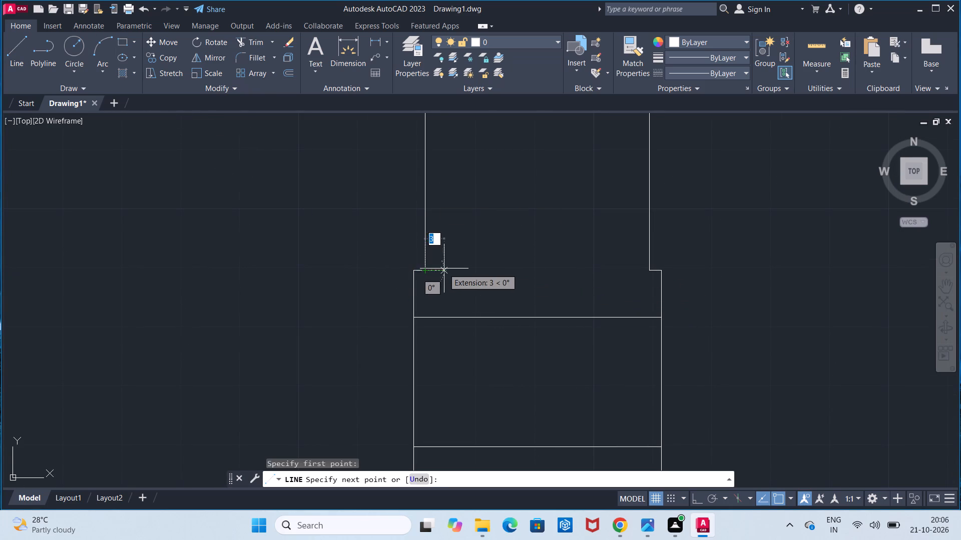
type("14")
key("Return")
key("Escape")
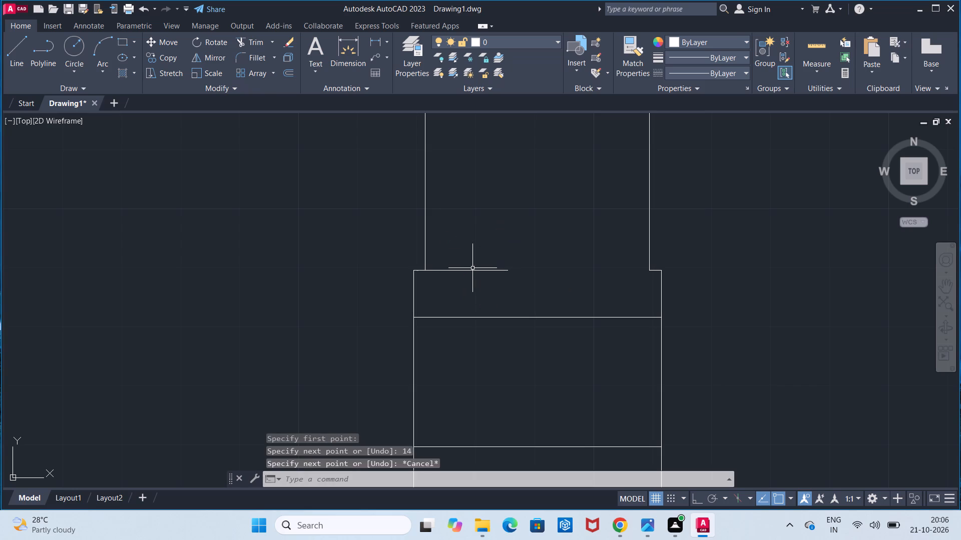
Draw a matching 14 mm horizontal line inward from the corner where the upper rim's right side meets the hub.
left_click(12, 53)
left_click(646, 268)
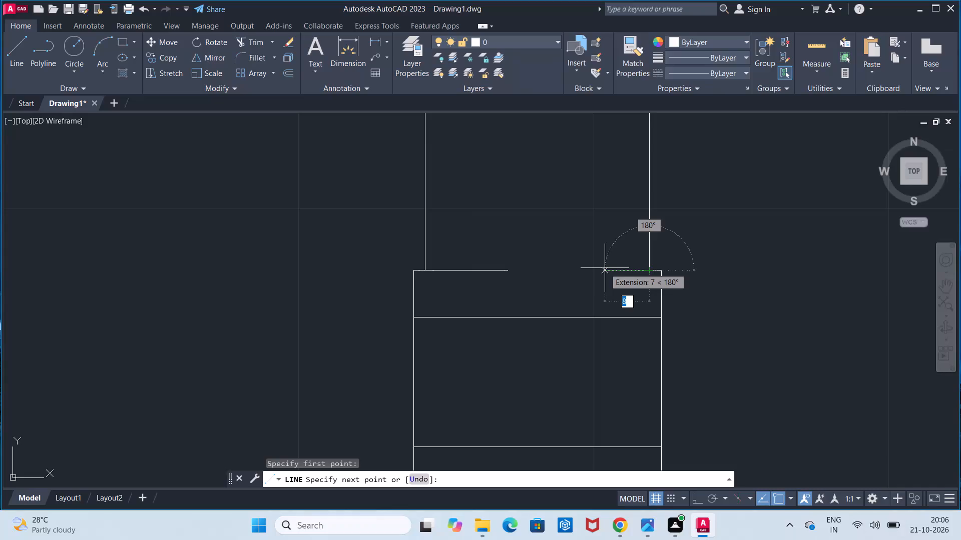
type("14")
key("Return")
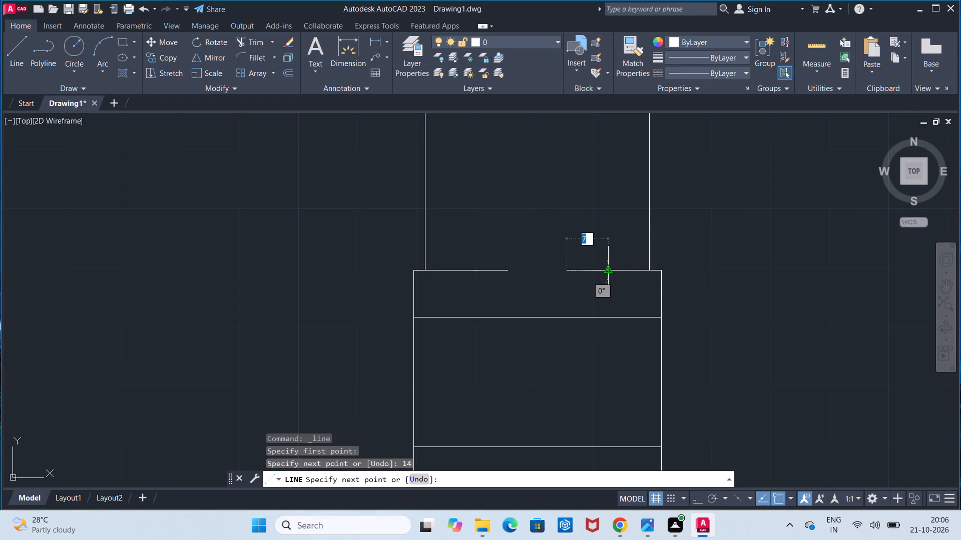
key("Escape")
Draw two vertical web lines from the inner ends of the 14 mm lines up to the profile's top edge.
scroll(595, 257, "up", 1)
scroll(594, 255, "down", 2)
middle_click_drag(594, 255, 581, 317)
left_click(28, 74)
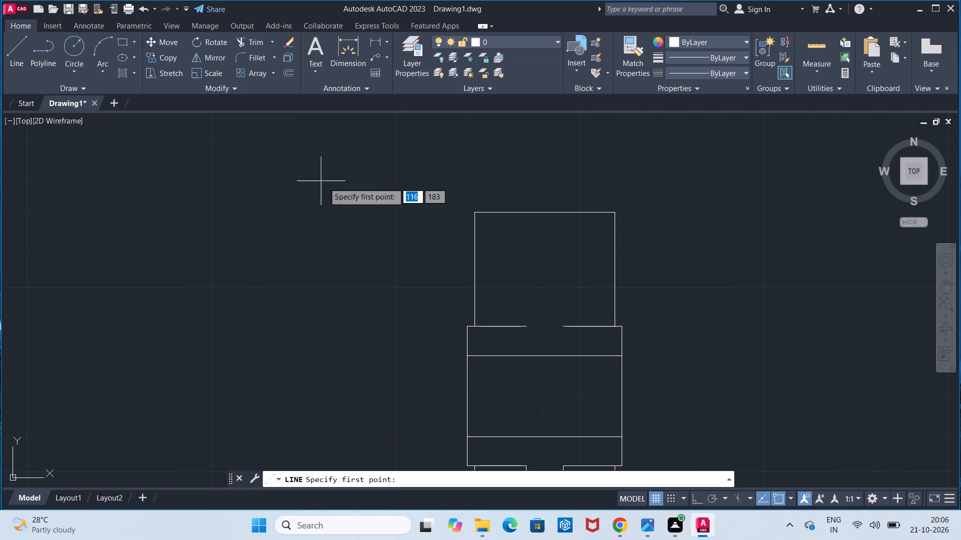
left_click(526, 325)
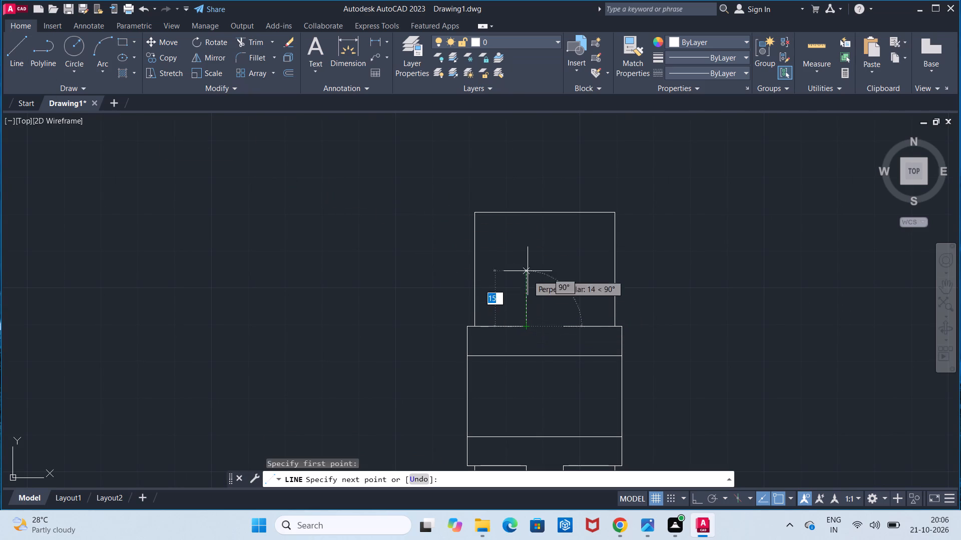
left_click(527, 214)
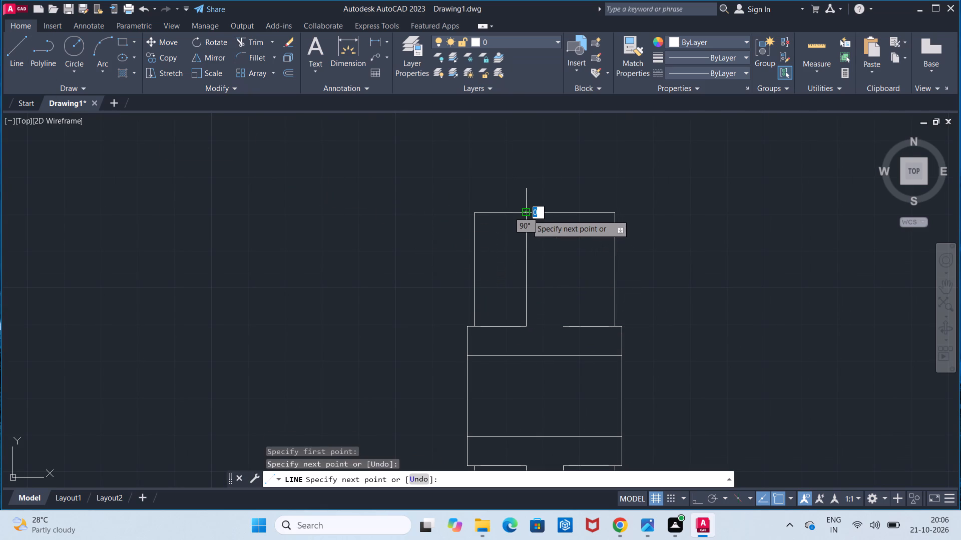
key("Escape")
left_click(23, 57)
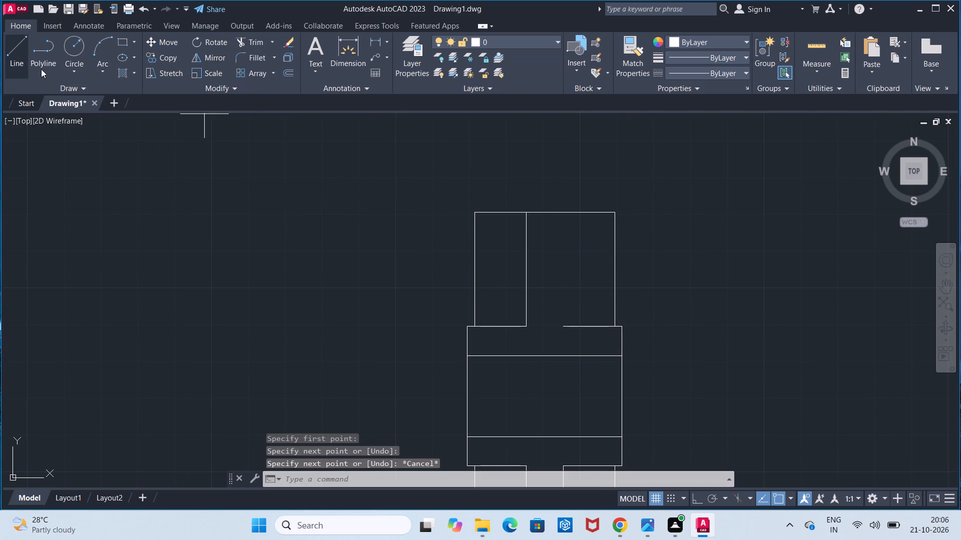
left_click(567, 324)
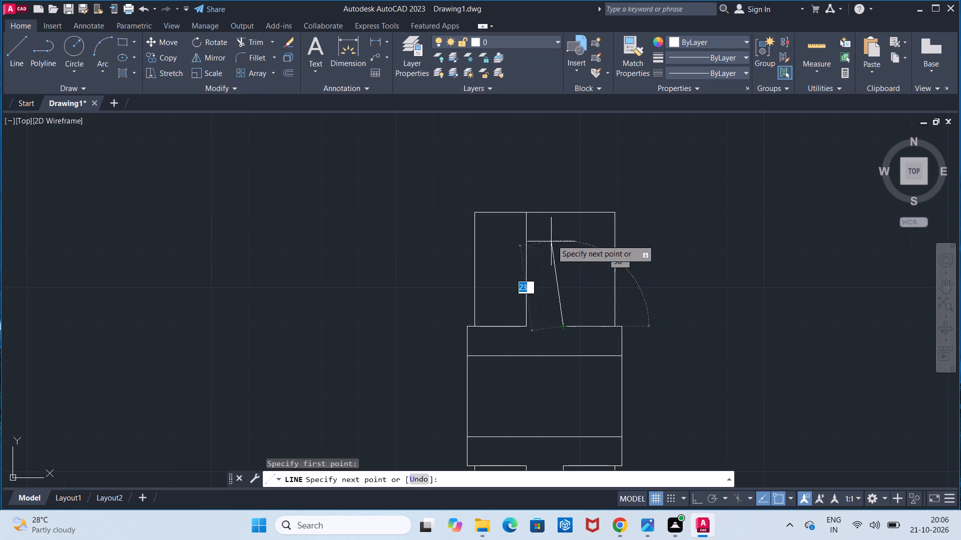
left_click(563, 215)
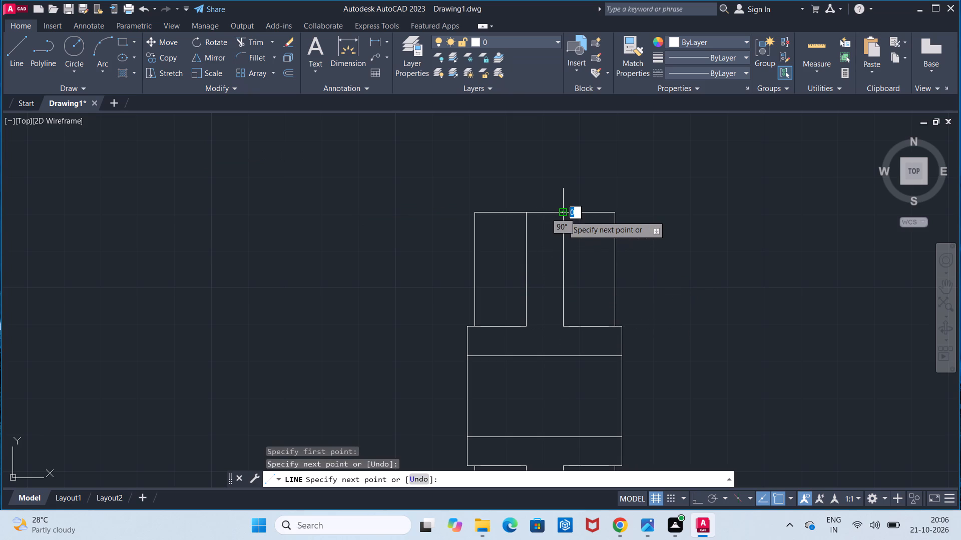
key("Escape")
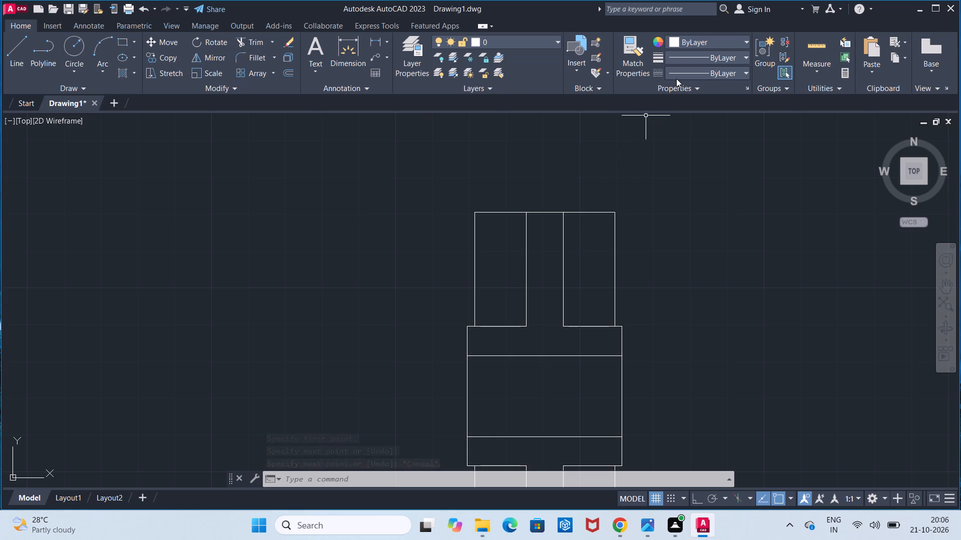
Turn Ortho on and offset the profile's top edge downward by 3 mm.
left_click(700, 499)
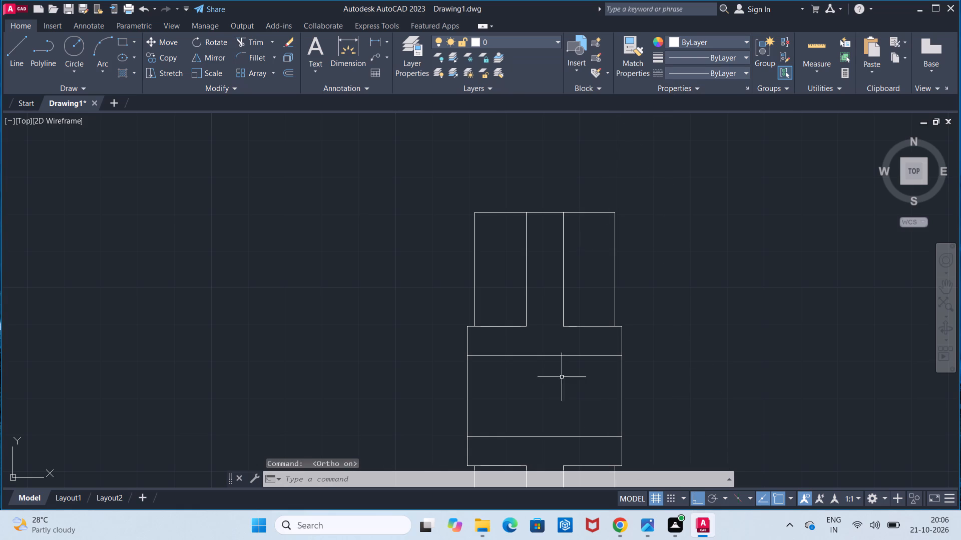
left_click(292, 76)
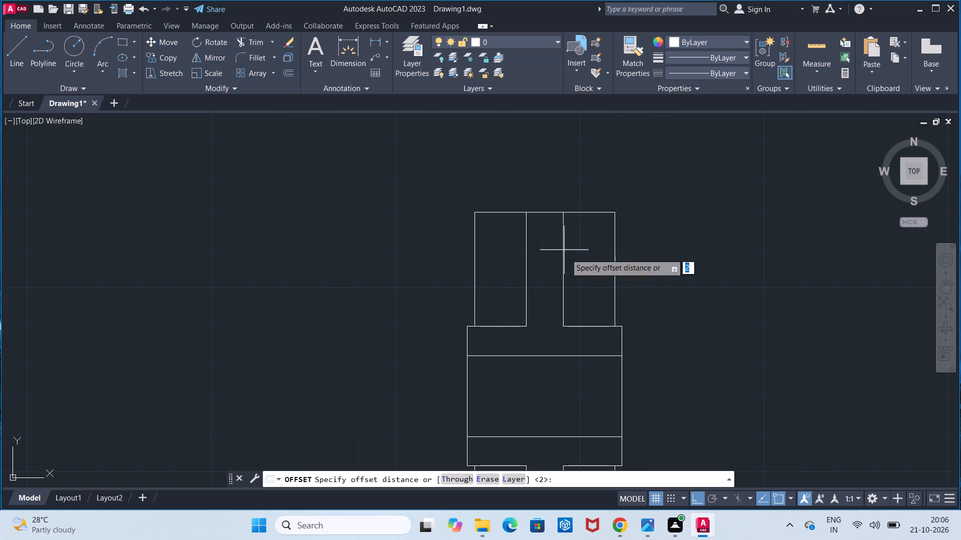
left_click(543, 214)
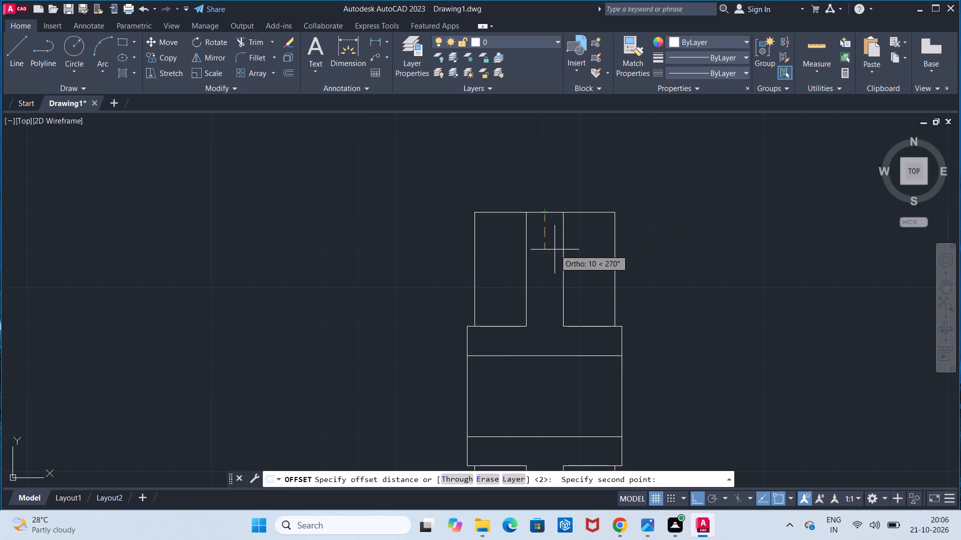
key("3")
key("Return")
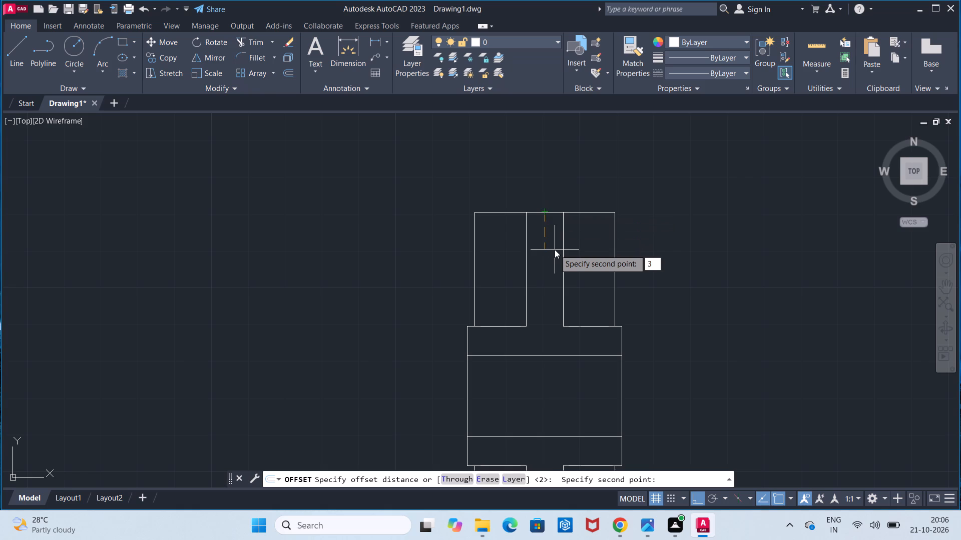
left_click(542, 211)
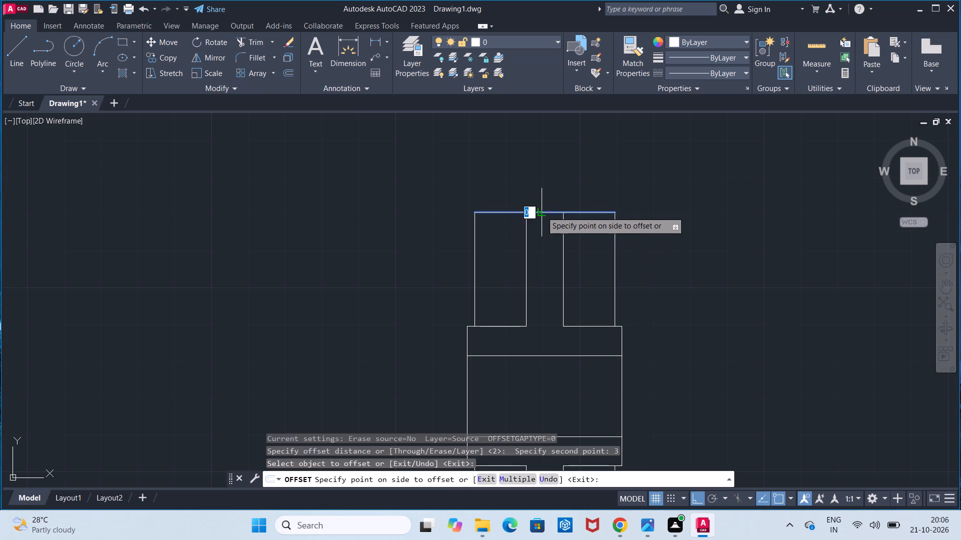
left_click(542, 219)
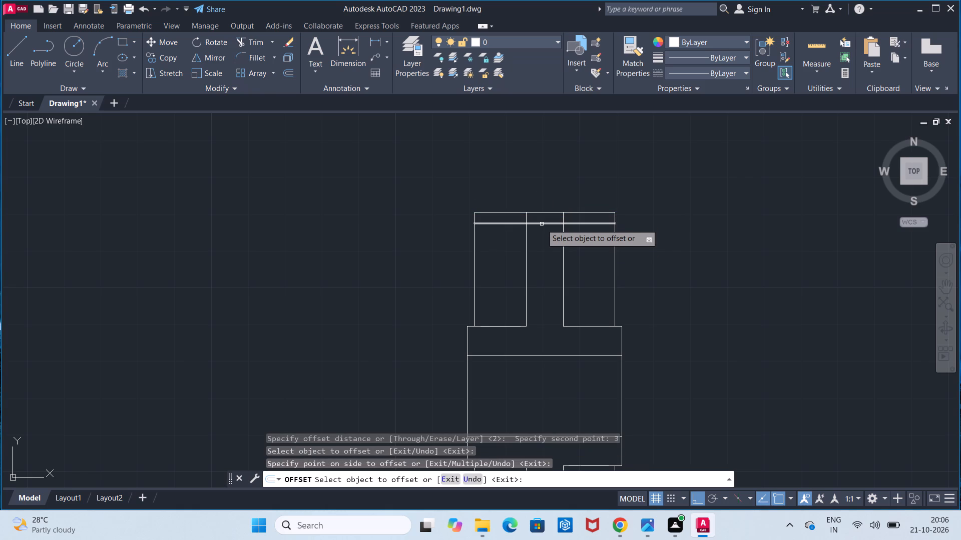
key("Escape")
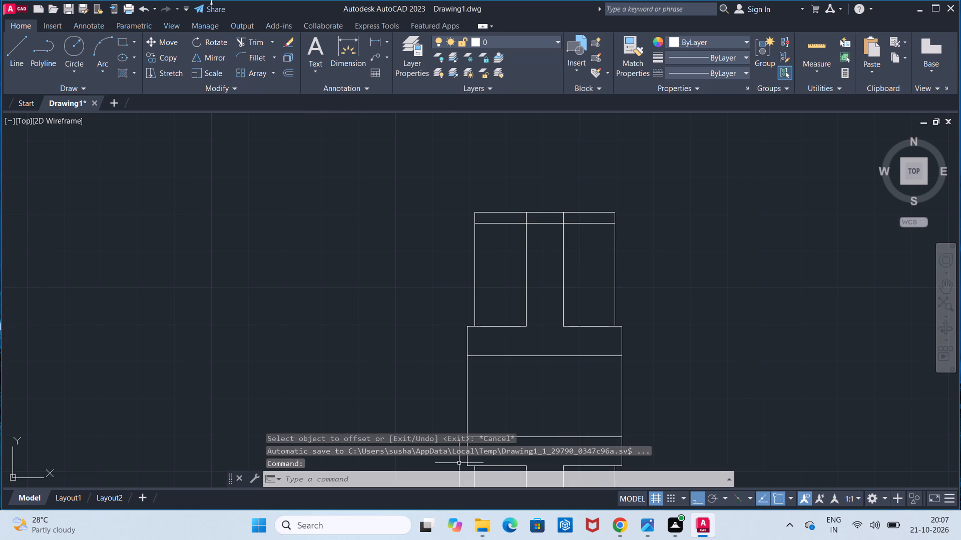
Offset the new line below the top edge downward by 2 mm.
left_click(287, 76)
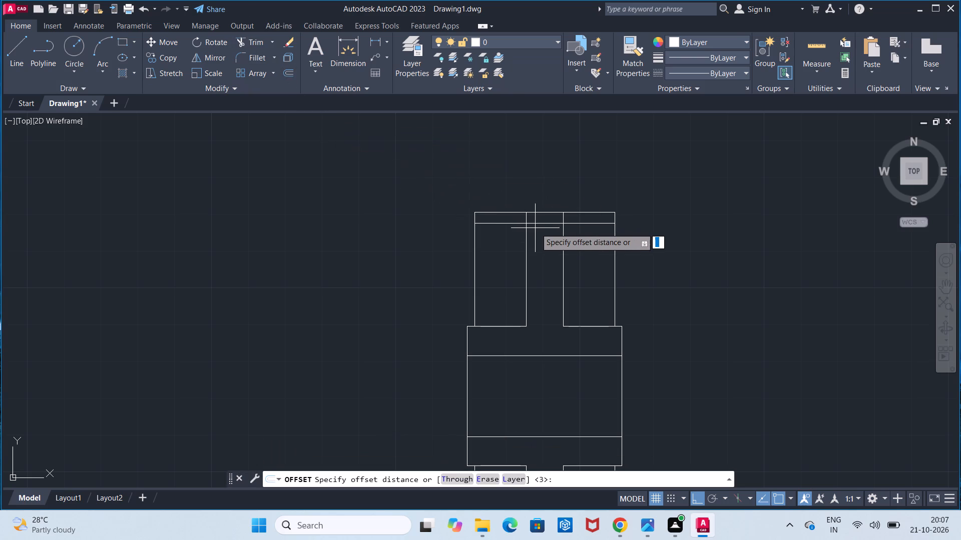
left_click(546, 224)
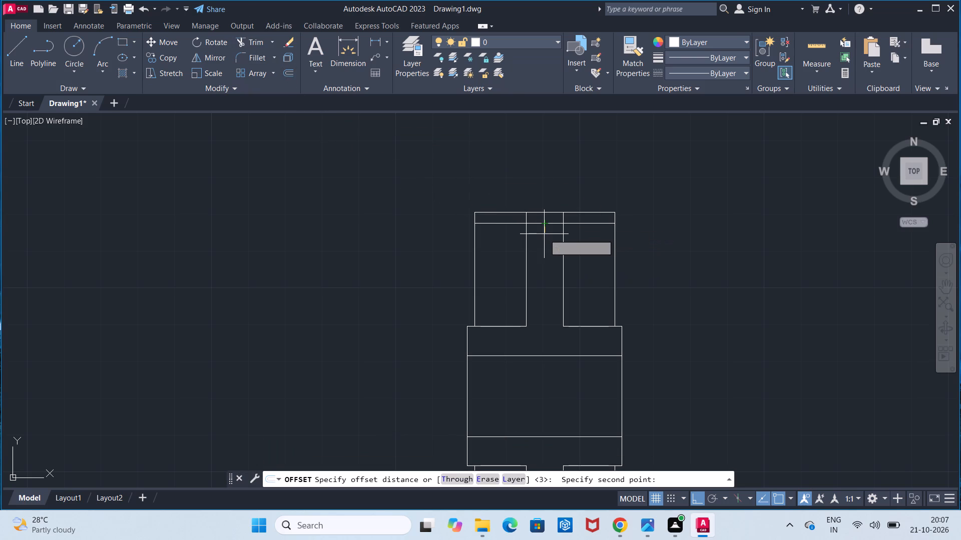
key("2")
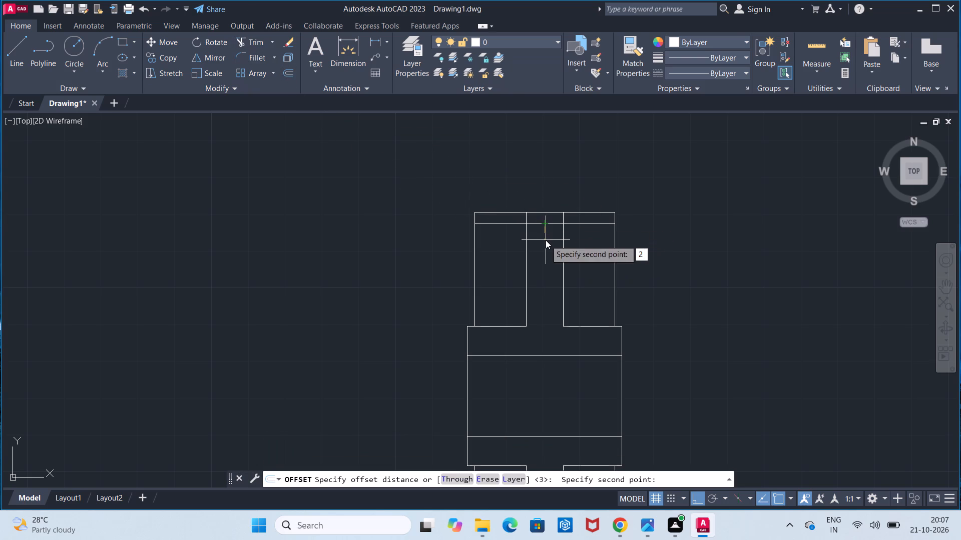
key("Return")
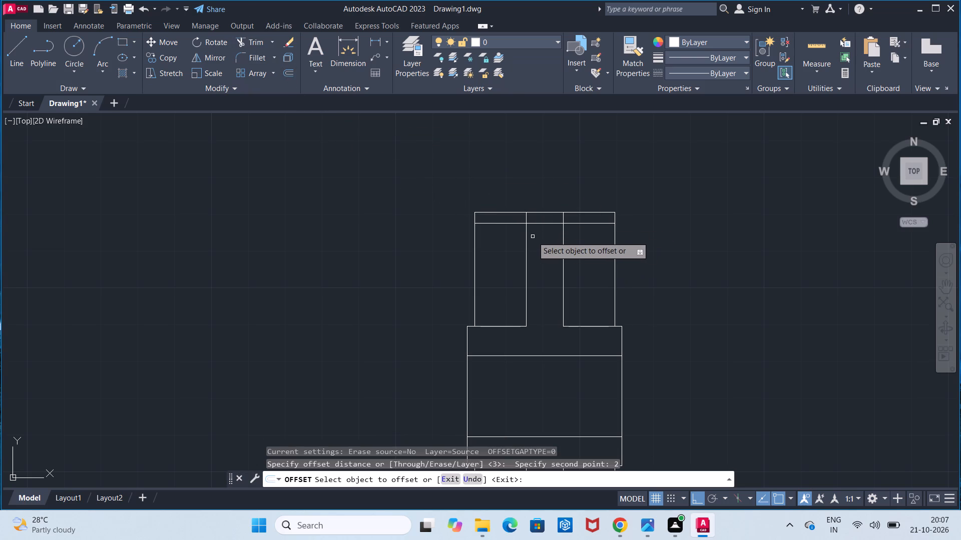
left_click(538, 221)
left_click(541, 243)
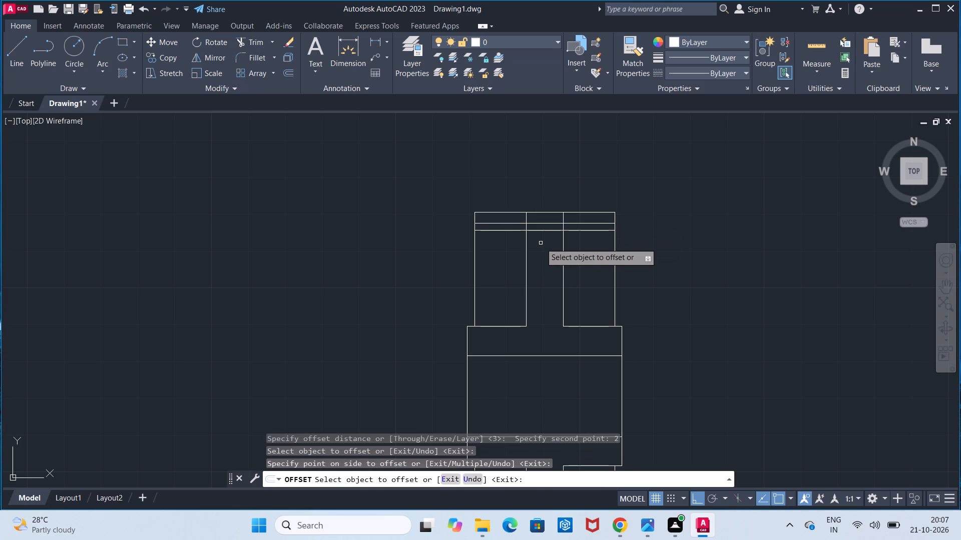
key("Escape")
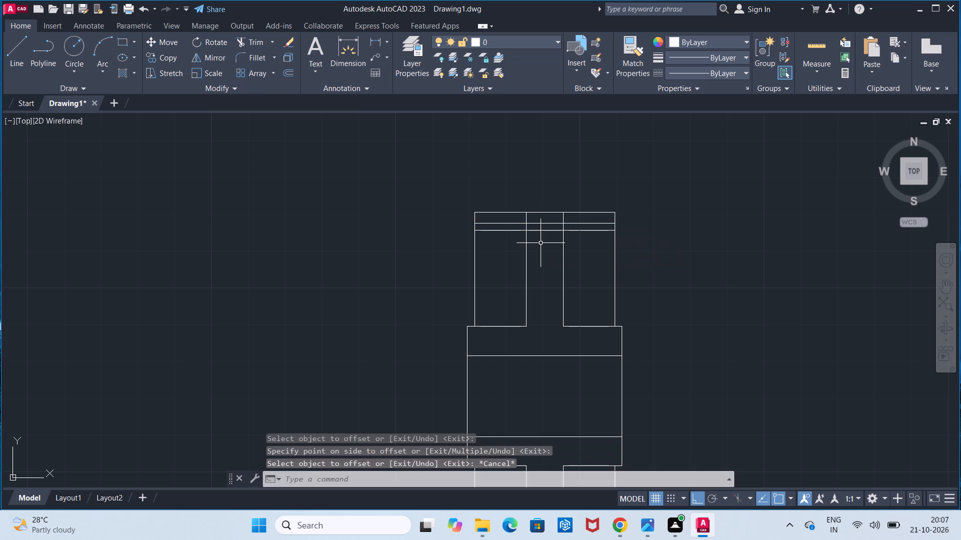
Turn Ortho off and draw two sloped rim lines from the web lines' crossings with the lower offset line out to the upper offset line's ends.
scroll(541, 243, "up", 1)
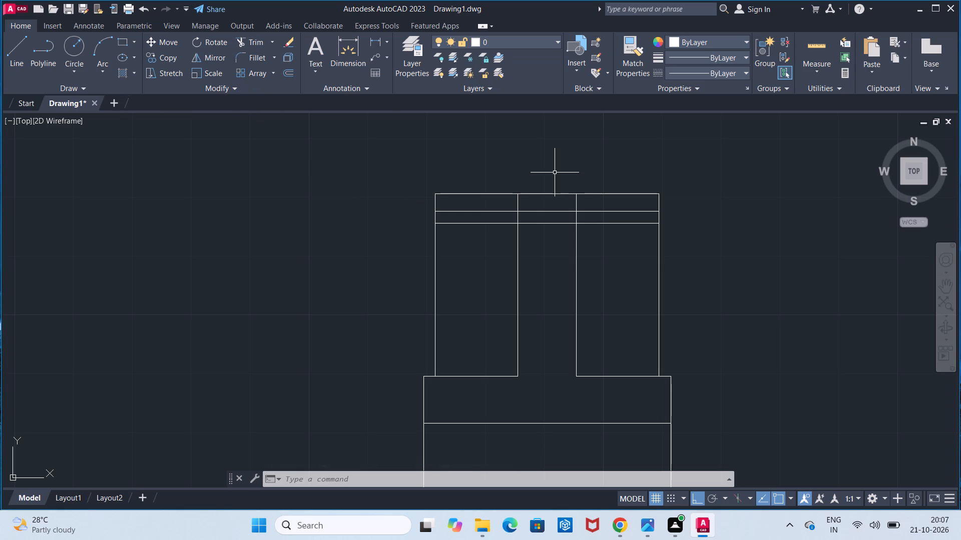
key("F8")
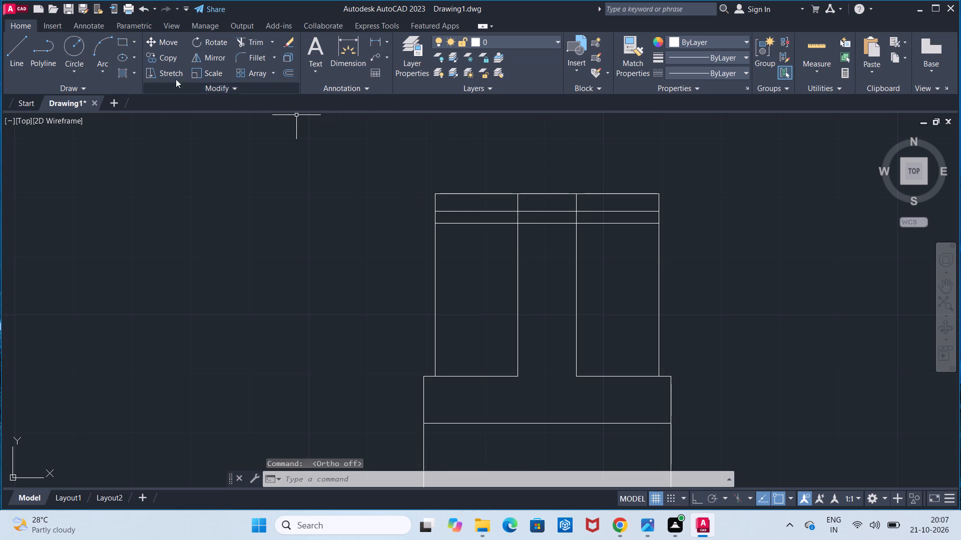
left_click(4, 52)
left_click(16, 62)
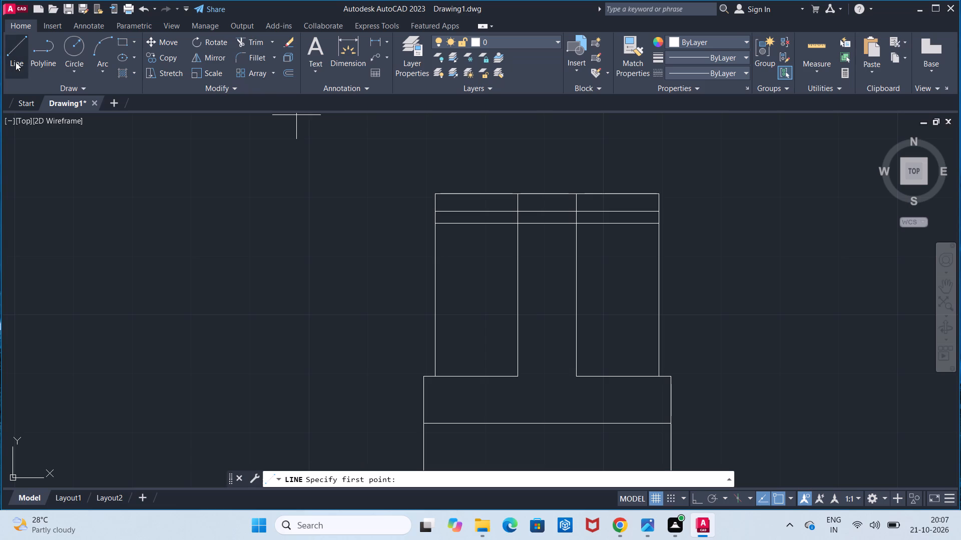
left_click(516, 223)
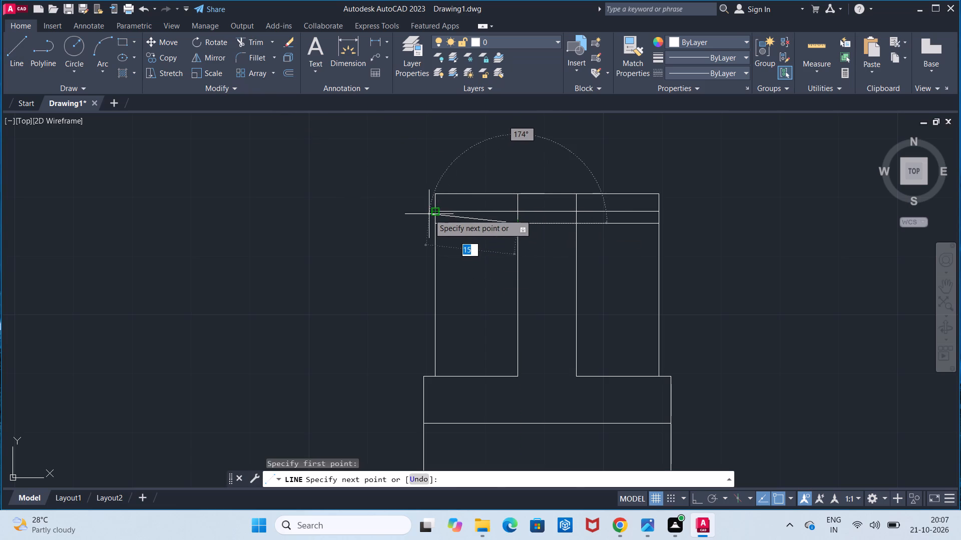
left_click(432, 213)
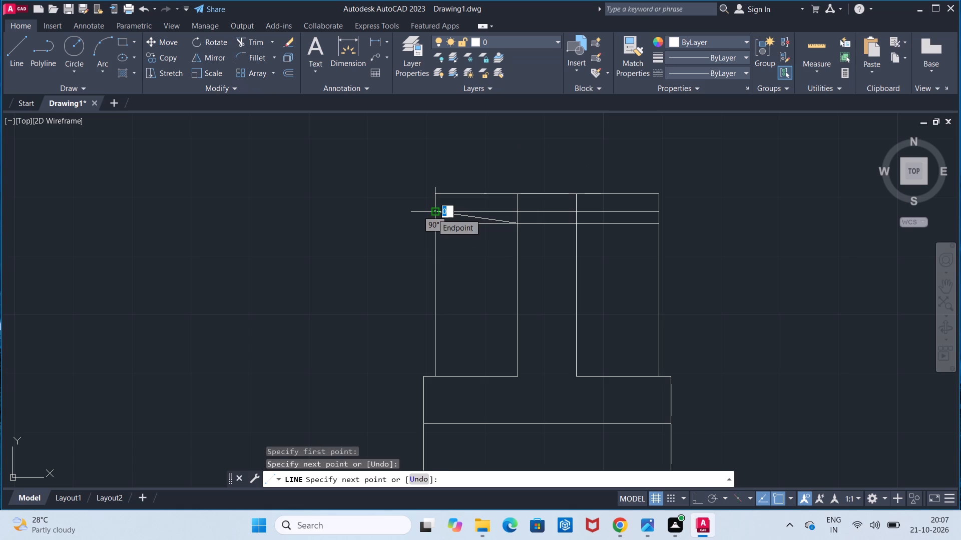
key("Escape")
left_click(28, 64)
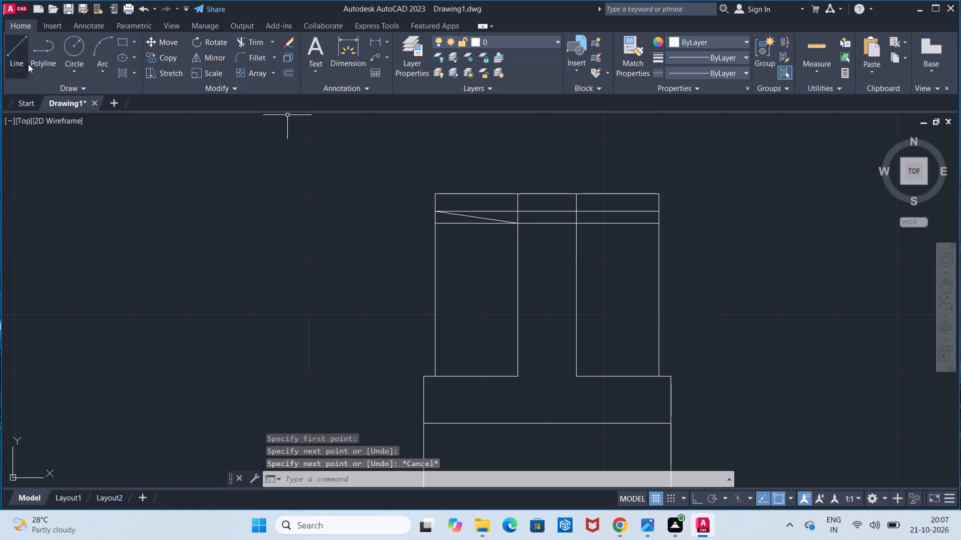
left_click(576, 224)
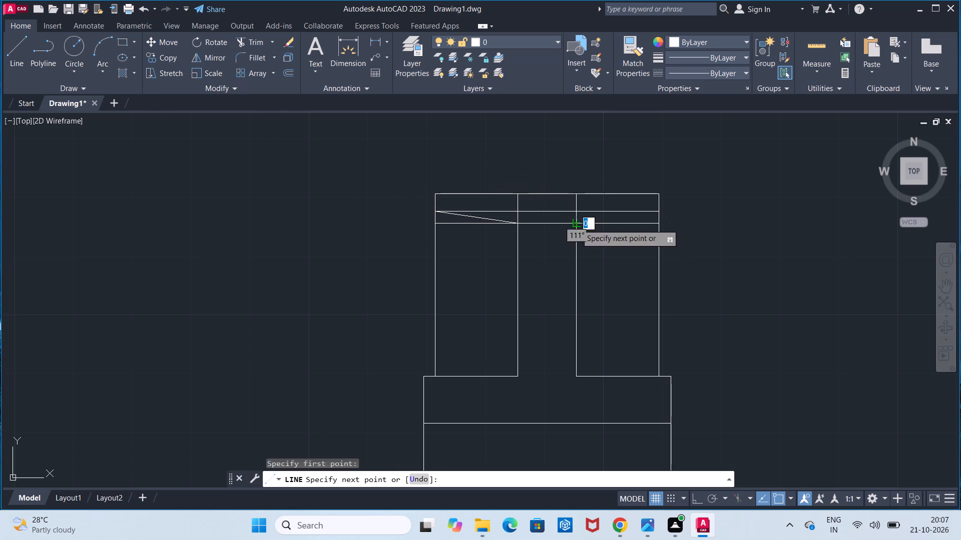
left_click(665, 212)
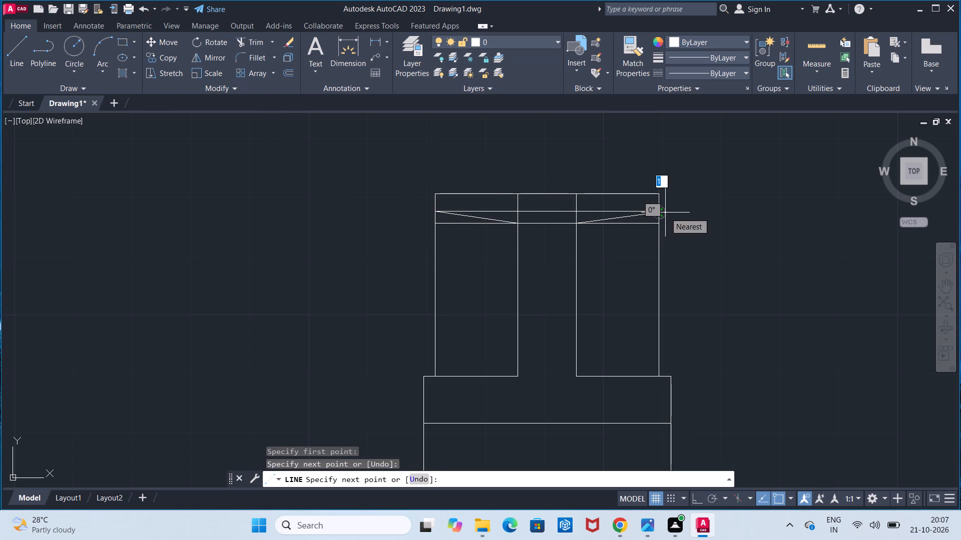
key("Escape")
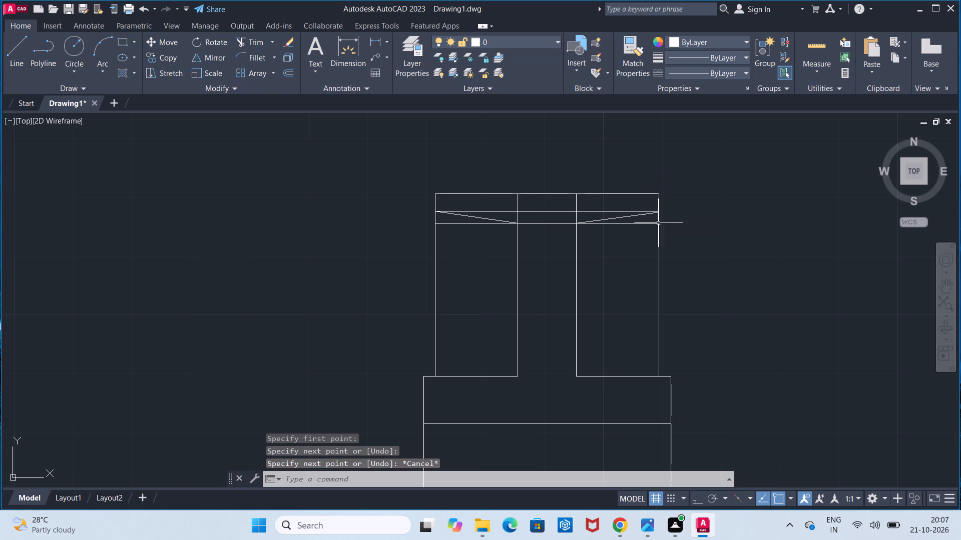
Trim the web lines above the sloped rim lines and remove both horizontal offset lines, leaving the upper tapered rim outline.
left_click(247, 42)
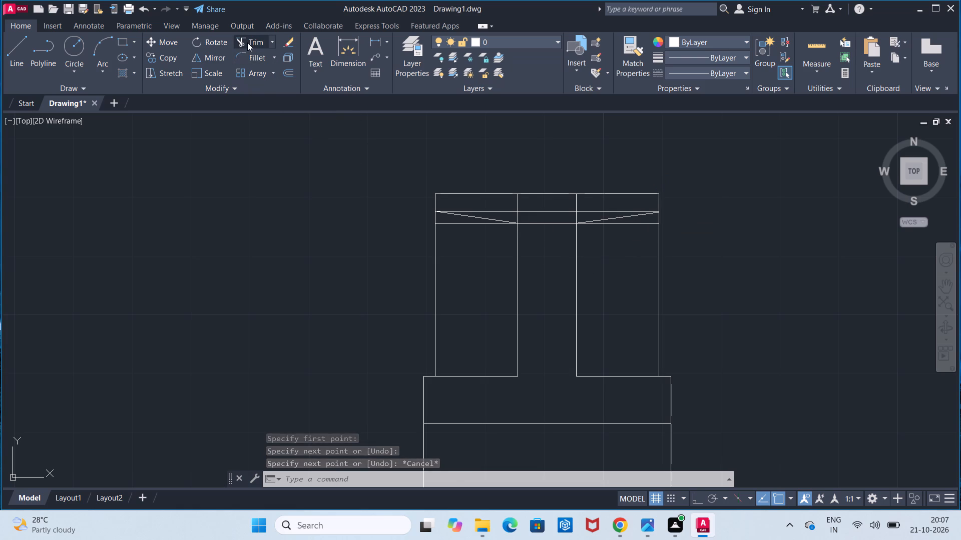
left_click(517, 202)
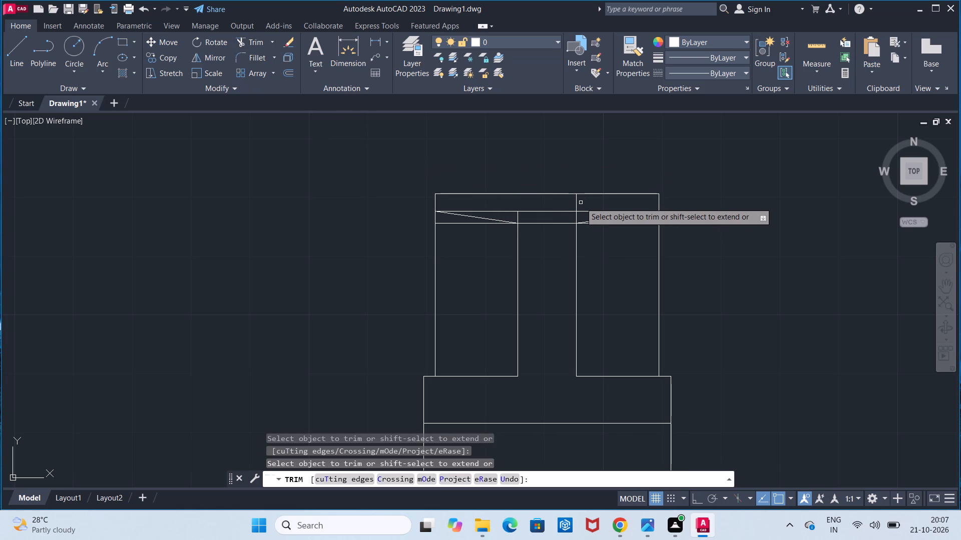
left_click(577, 203)
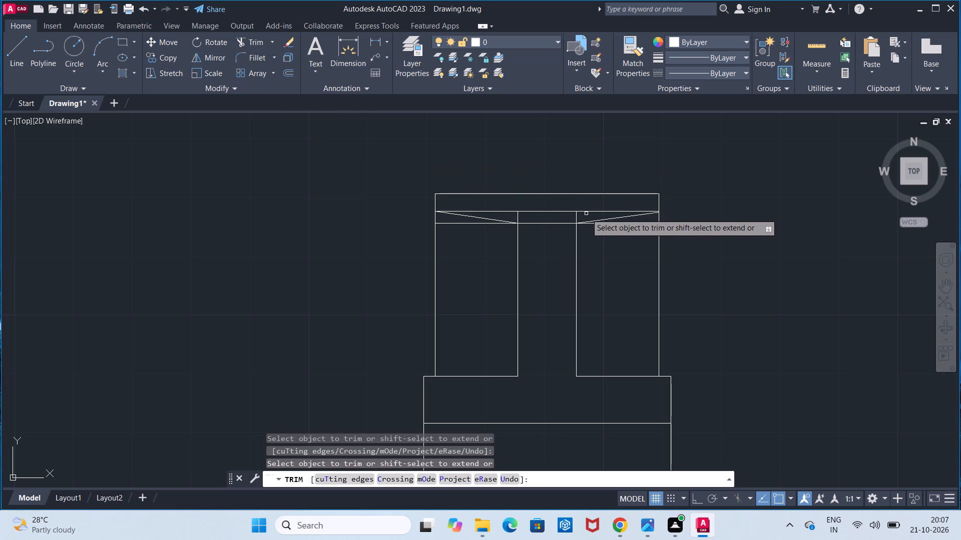
left_click(586, 212)
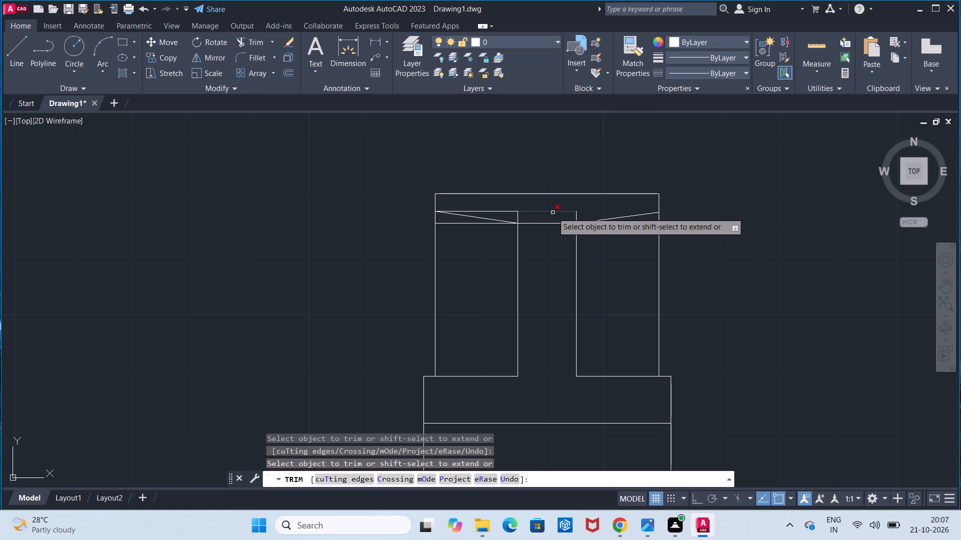
left_click(553, 212)
left_click(500, 211)
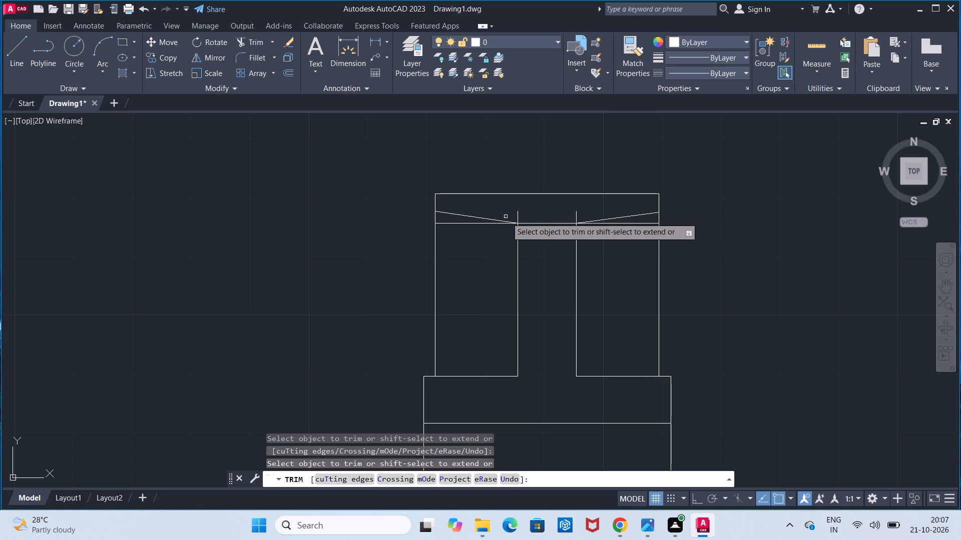
left_click(517, 218)
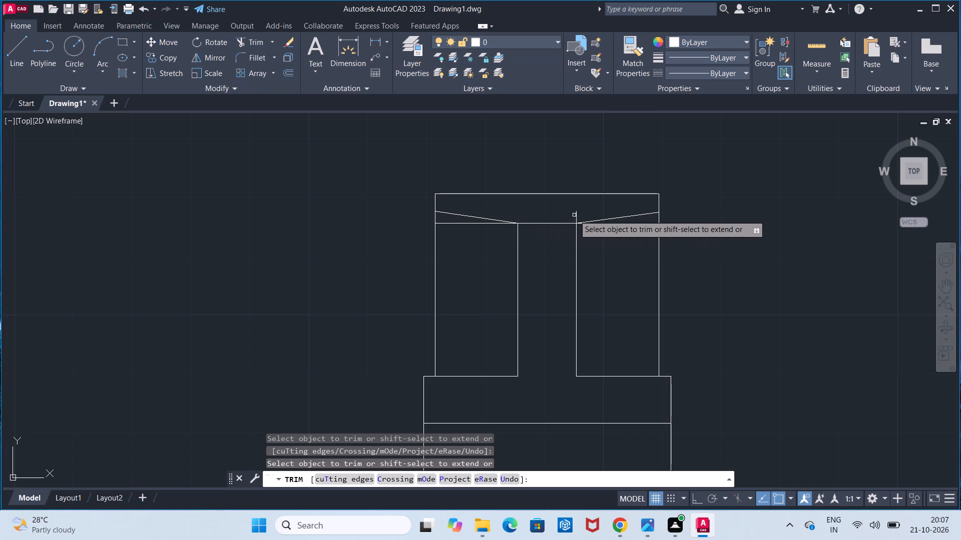
left_click(576, 214)
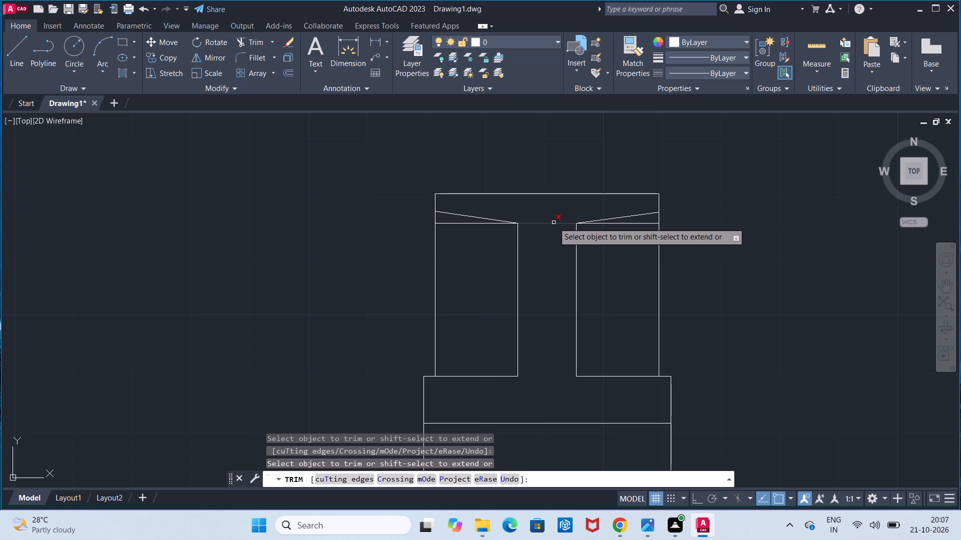
left_click(554, 222)
left_click(483, 225)
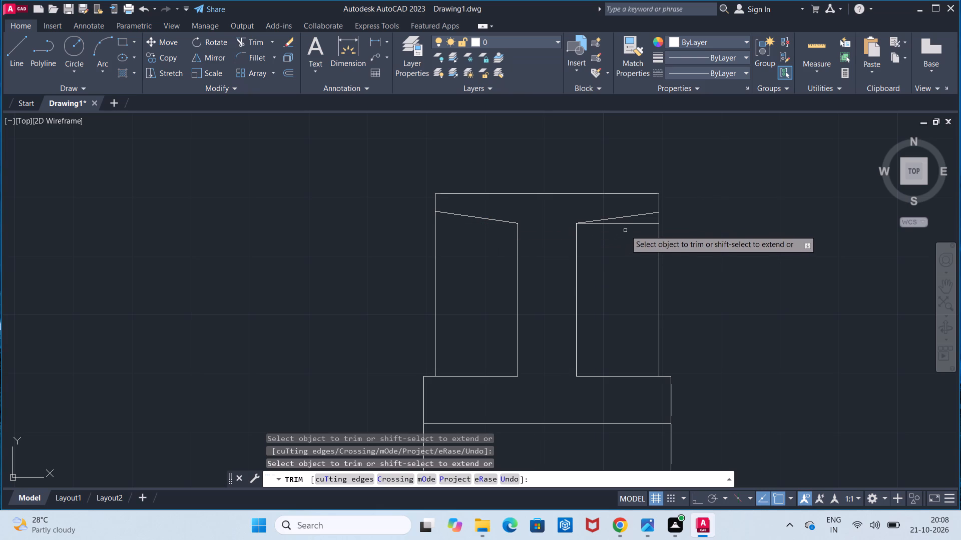
left_click(629, 223)
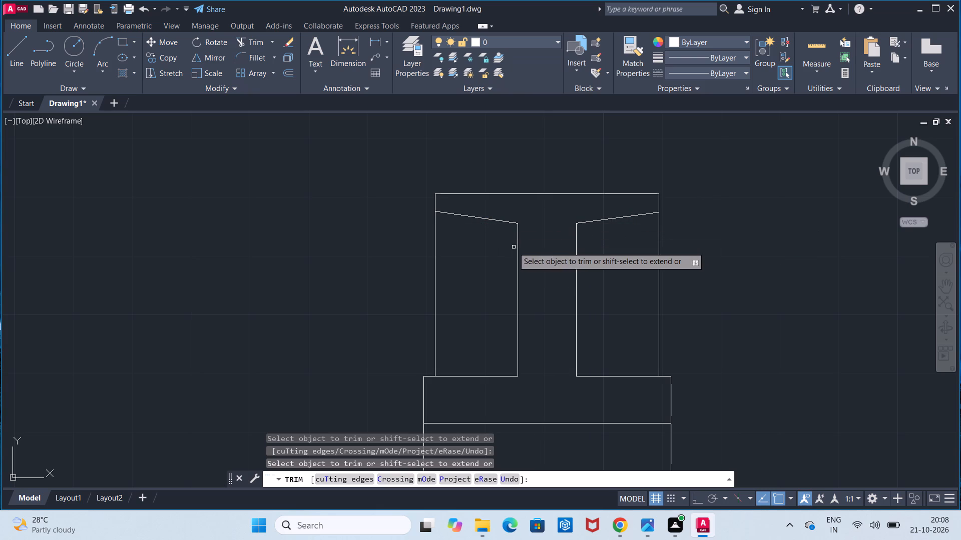
key("Escape")
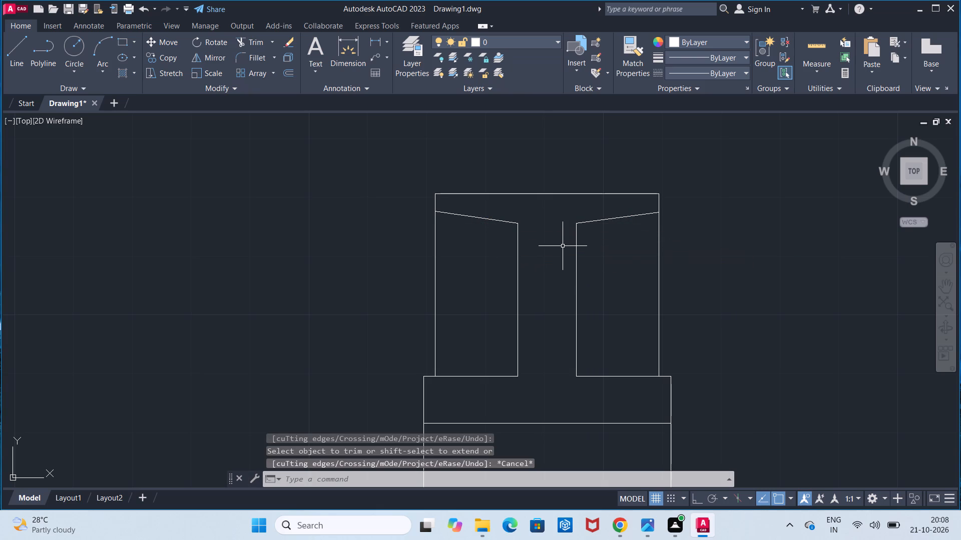
Measure the vertical distances between the upper and lower rim tapers at their outer ends and at their inner ends.
scroll(563, 246, "down", 3)
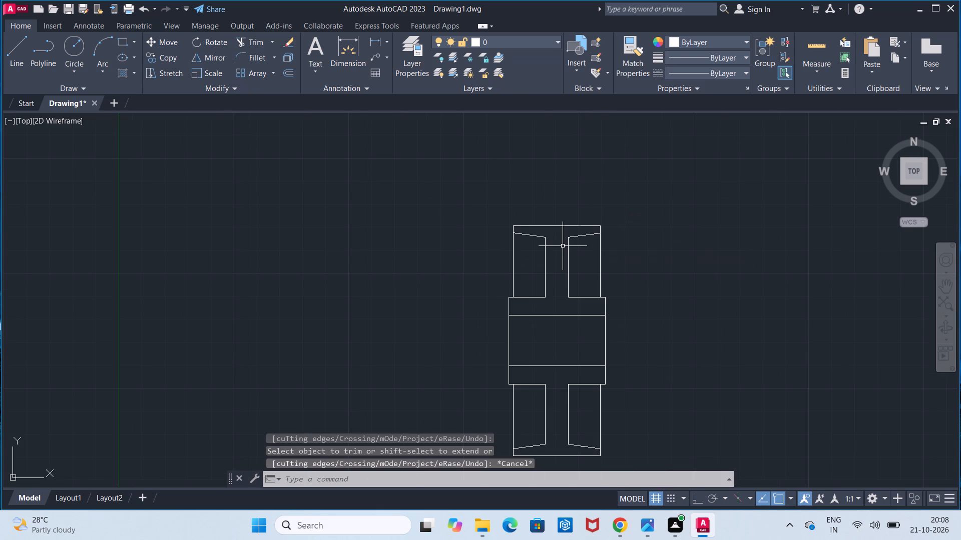
scroll(563, 246, "up", 1)
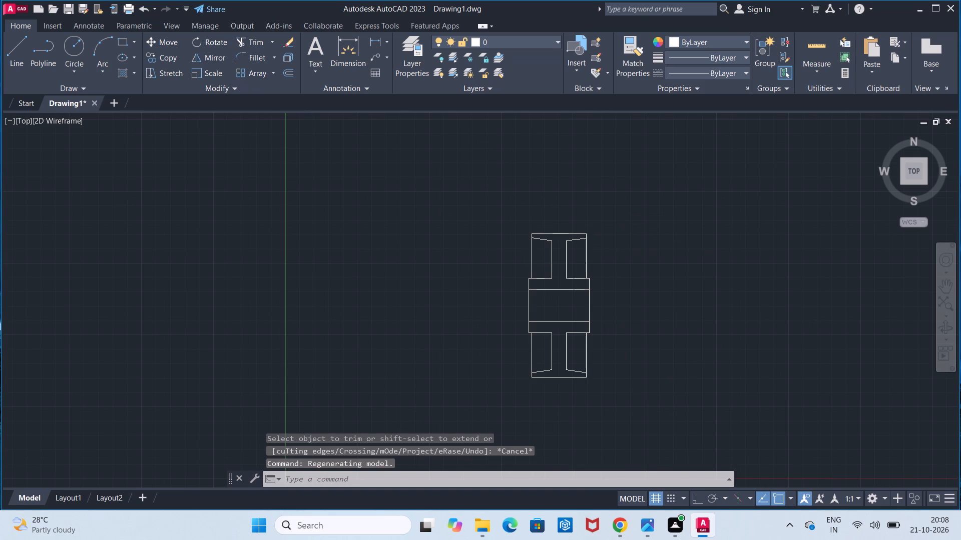
middle_click_drag(563, 246, 562, 173)
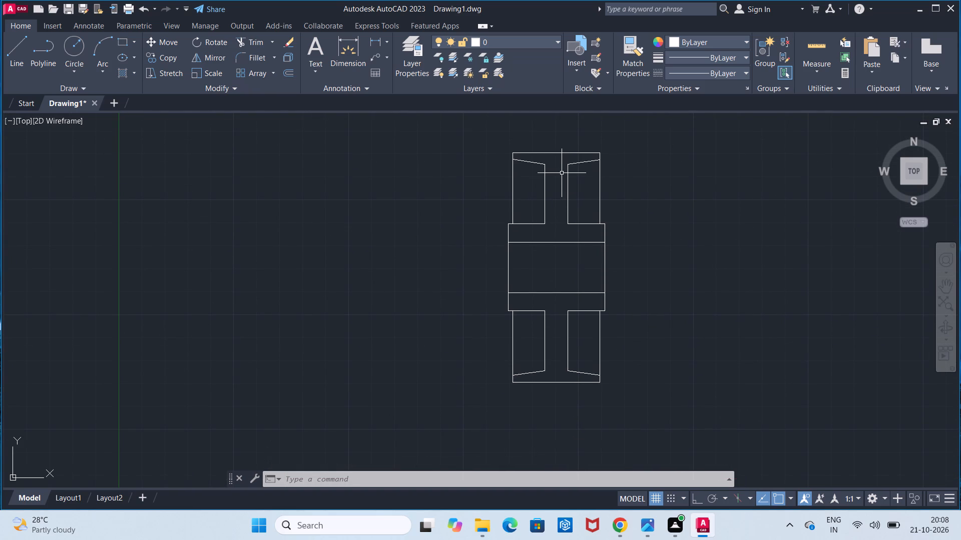
left_click(370, 42)
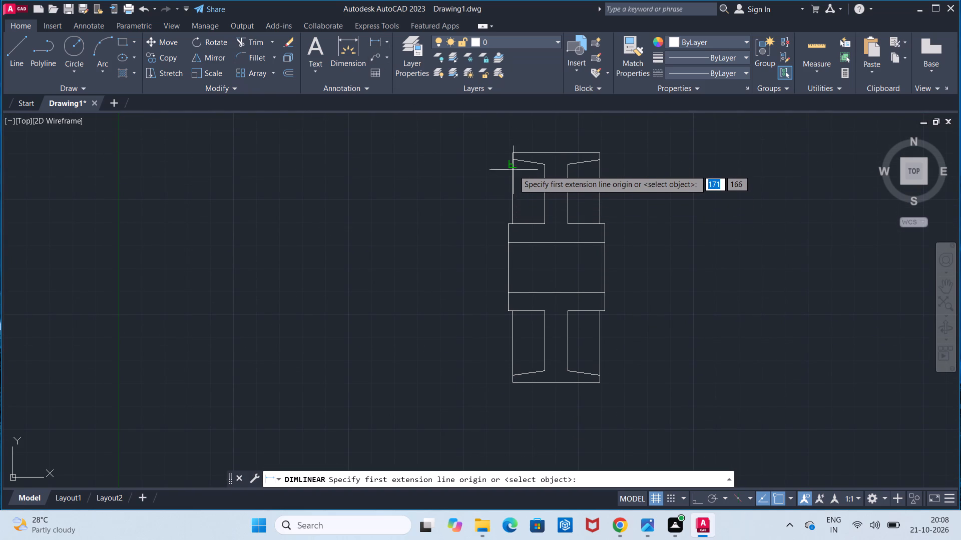
left_click(514, 159)
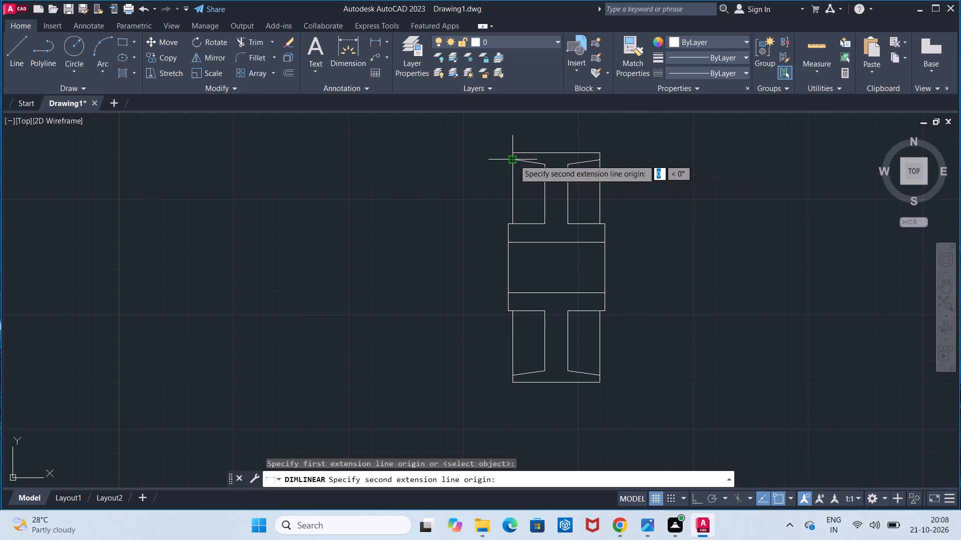
left_click(514, 375)
key("Escape")
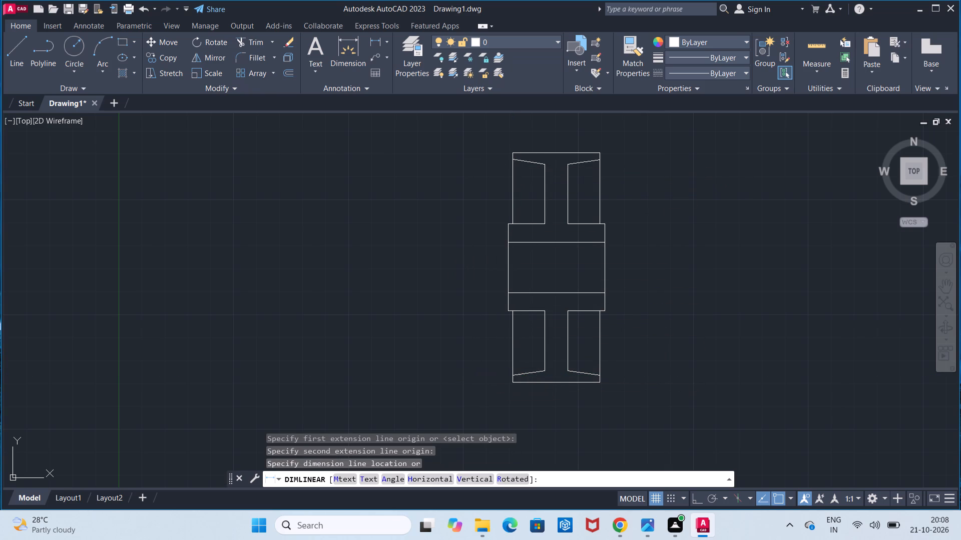
left_click(371, 40)
left_click(544, 164)
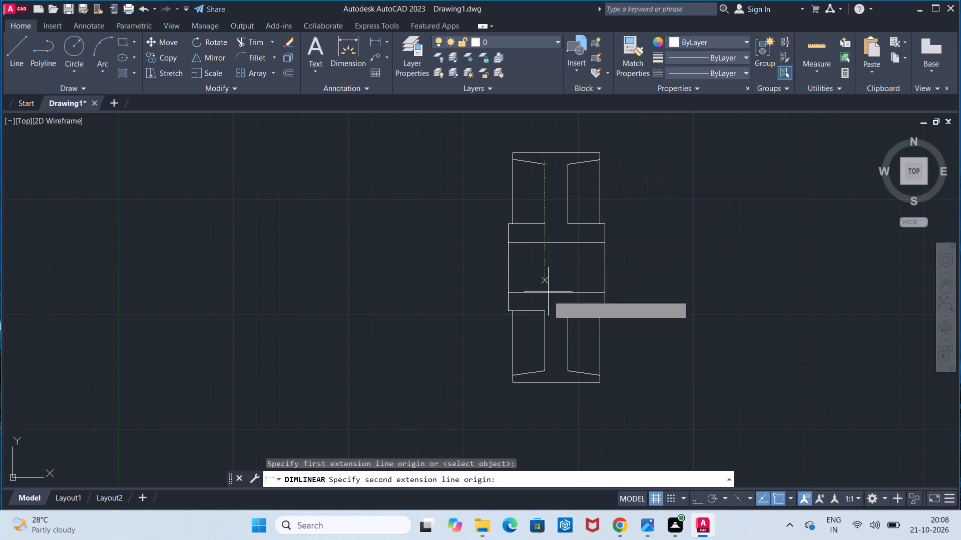
left_click(546, 368)
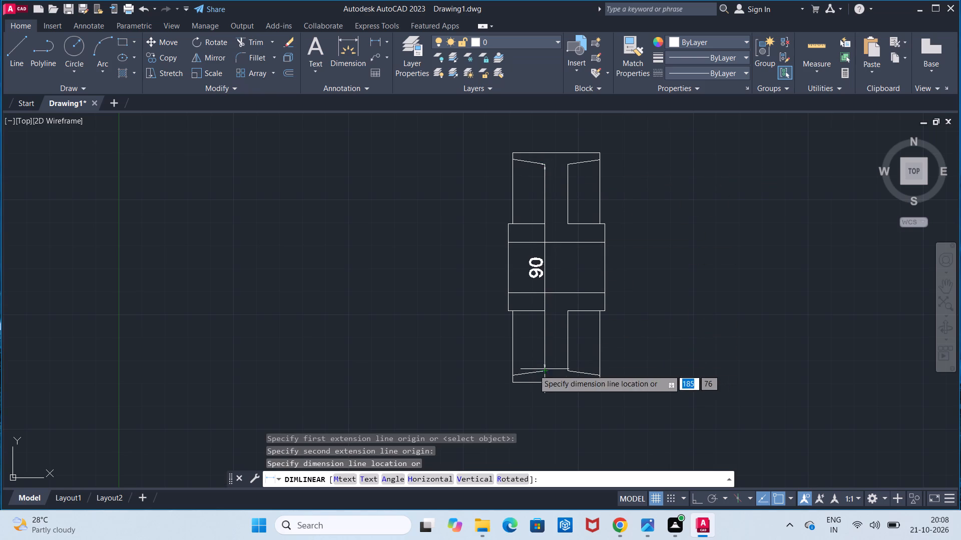
key("Escape")
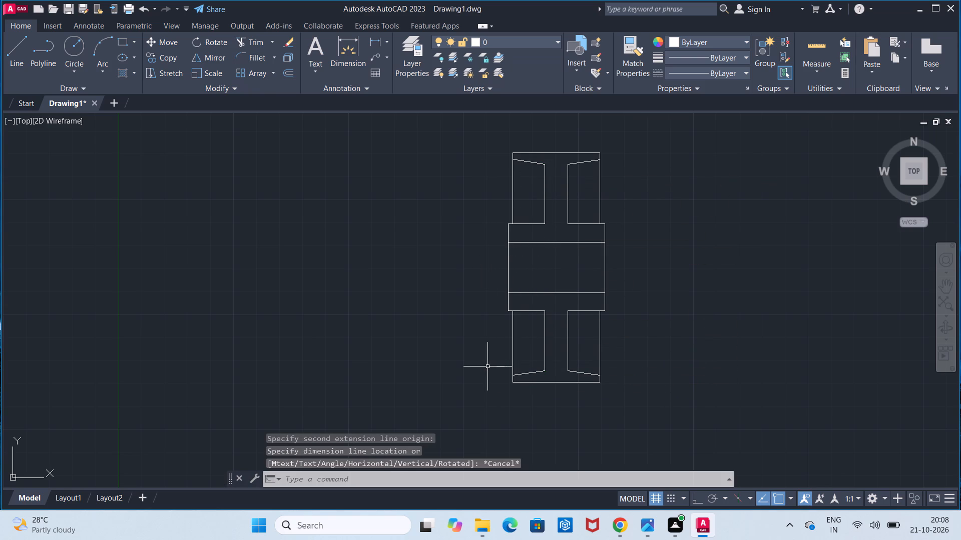
Load the CENTER2 linetype from acadiso.lin into the drawing.
left_click(706, 74)
left_click(713, 129)
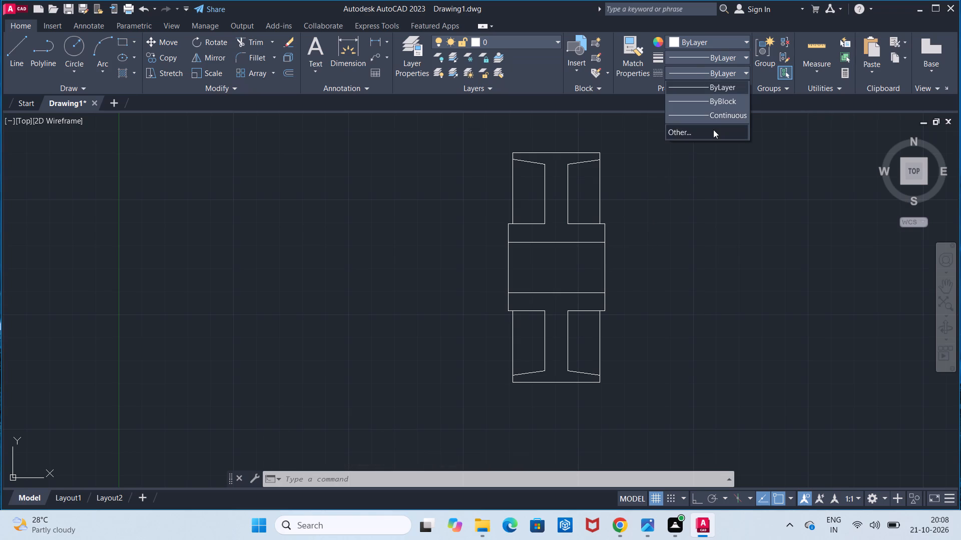
left_click(577, 163)
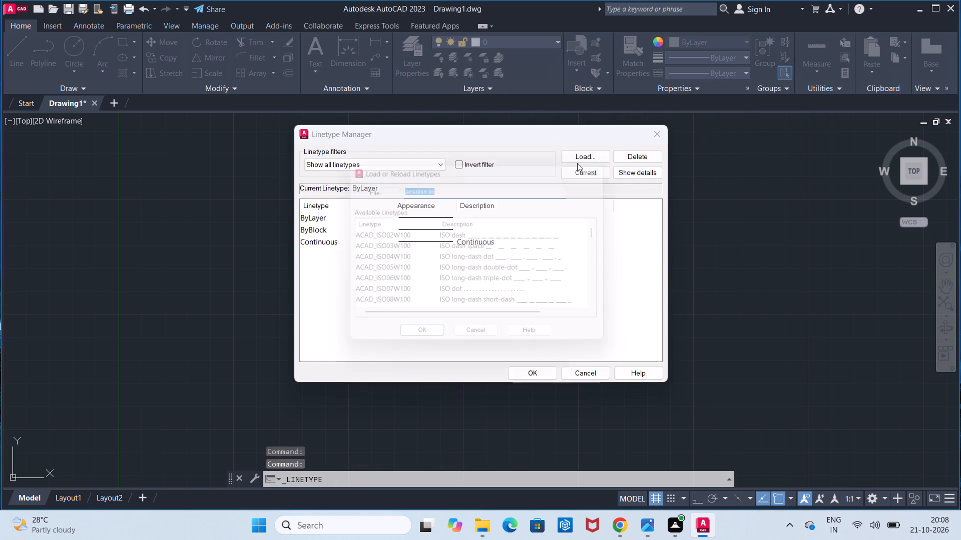
scroll(571, 241, "down", 4)
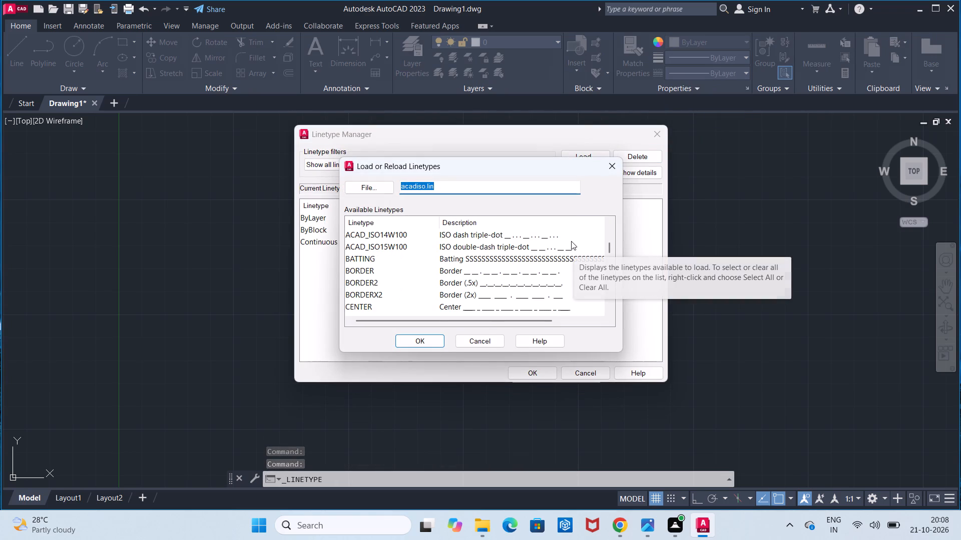
scroll(443, 308, "down", 1)
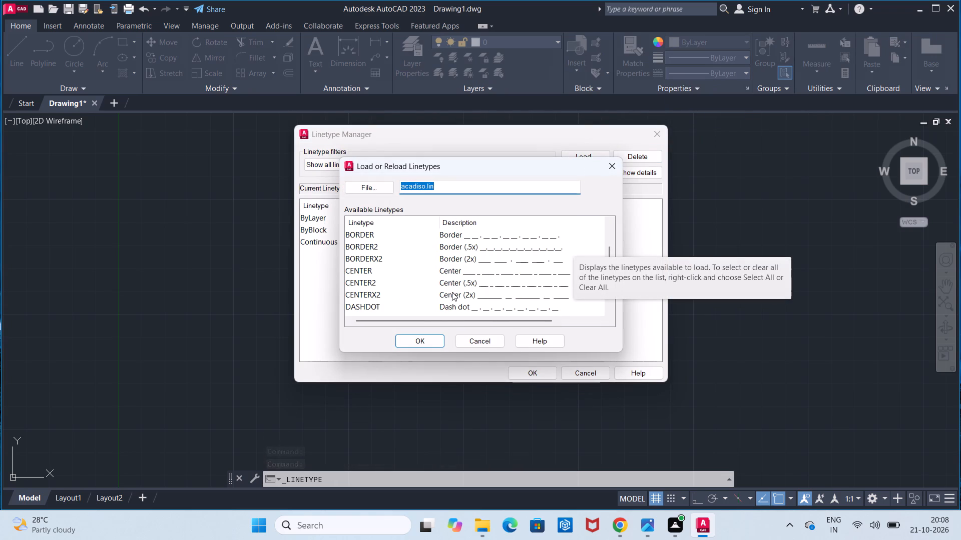
left_click(454, 277)
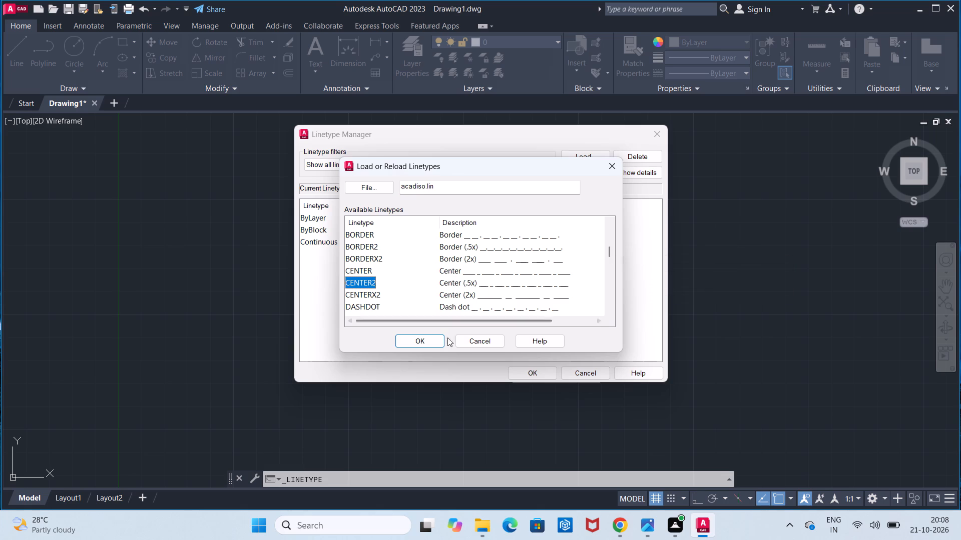
left_click(445, 340)
left_click(441, 344)
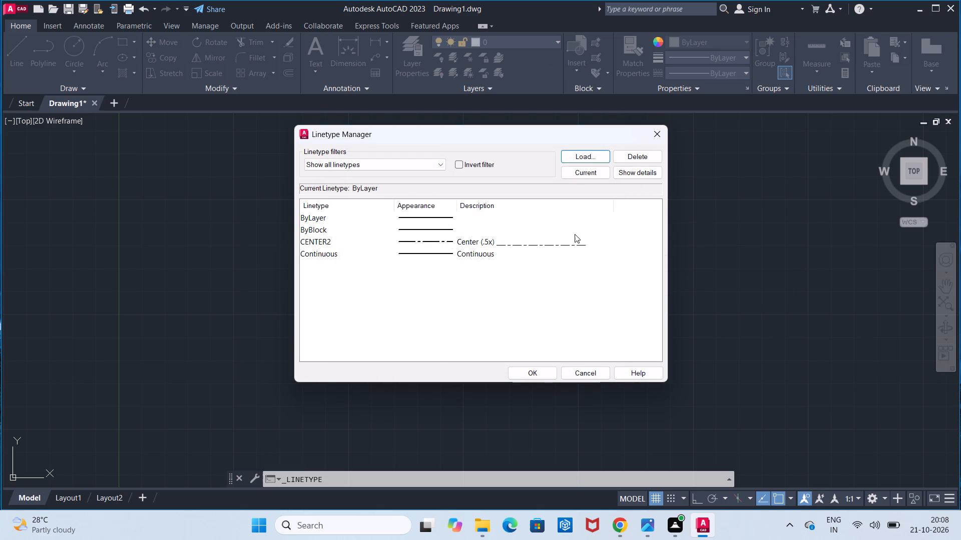
left_click(547, 372)
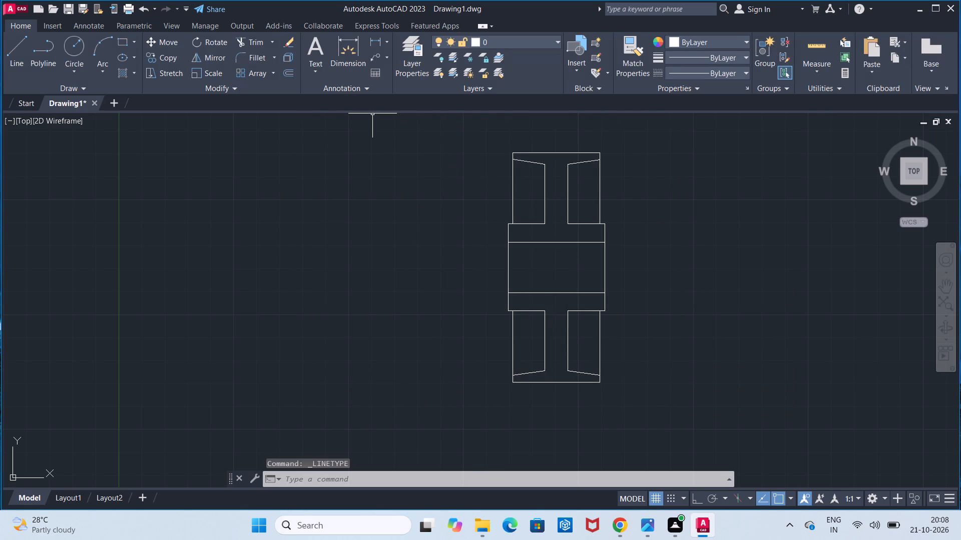
Draw the pulley's vertical centre line in CENTER2 linetype from the upper rim edge's midpoint to the lower rim edge's midpoint.
left_click(23, 50)
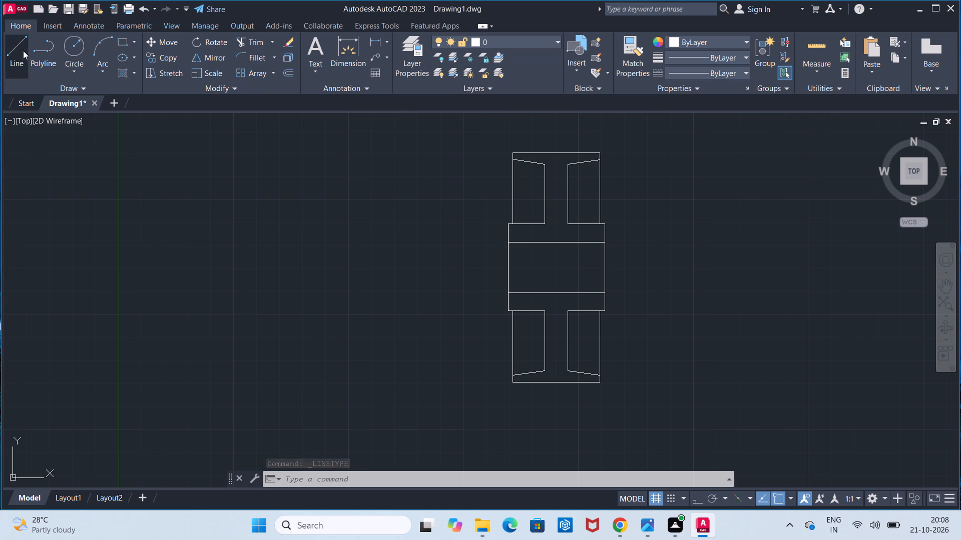
left_click(677, 74)
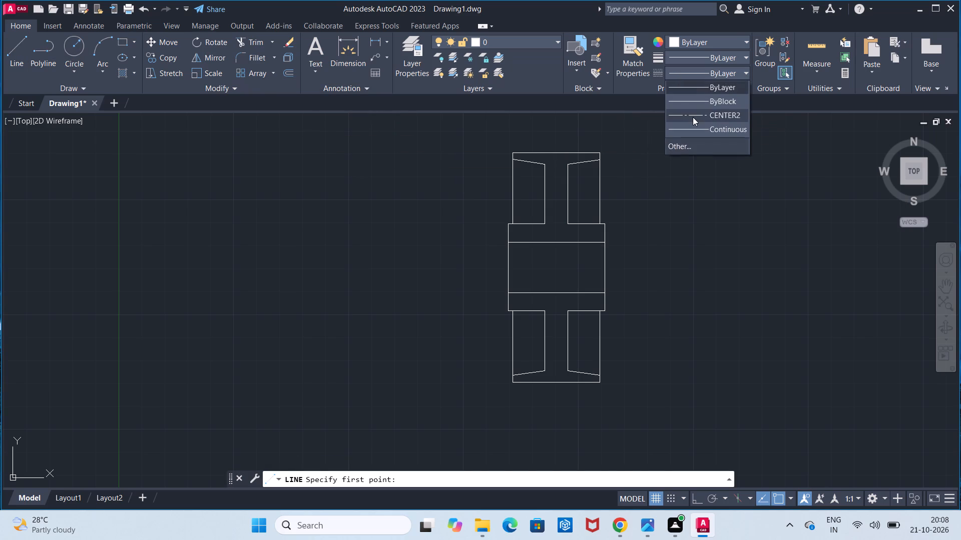
left_click(693, 117)
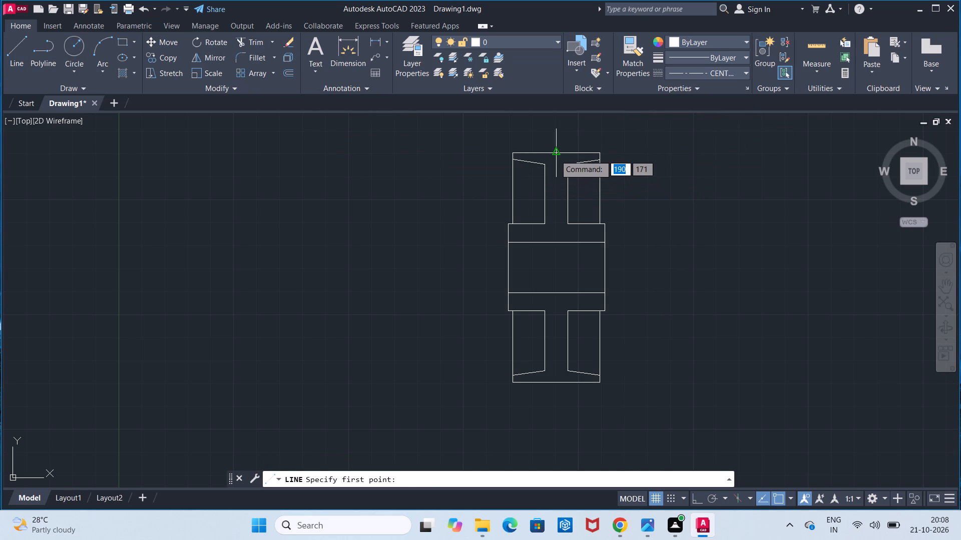
left_click(555, 155)
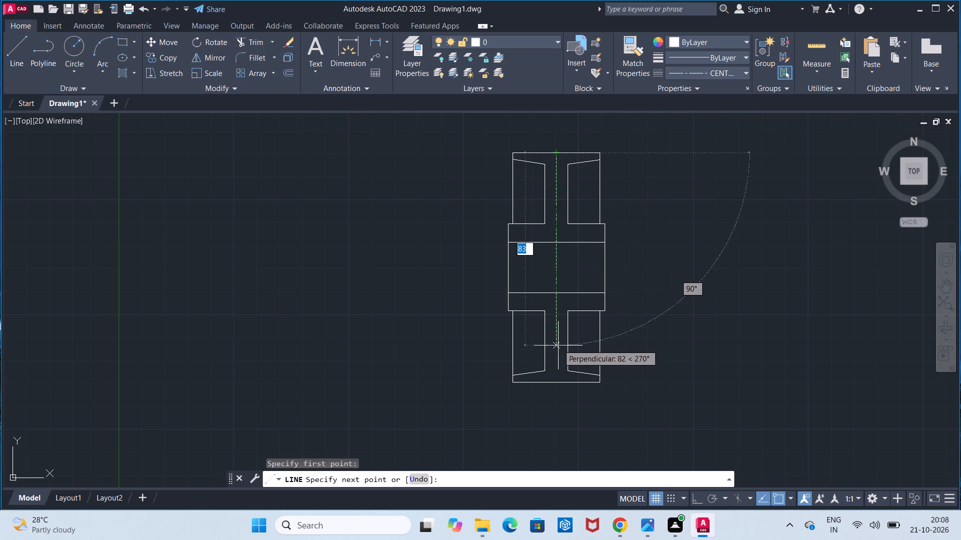
left_click(558, 379)
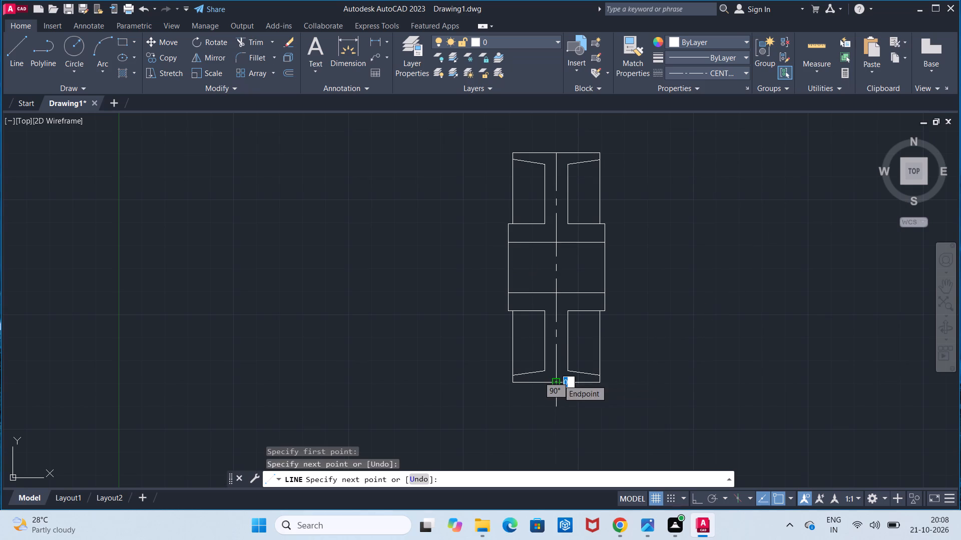
key("Escape")
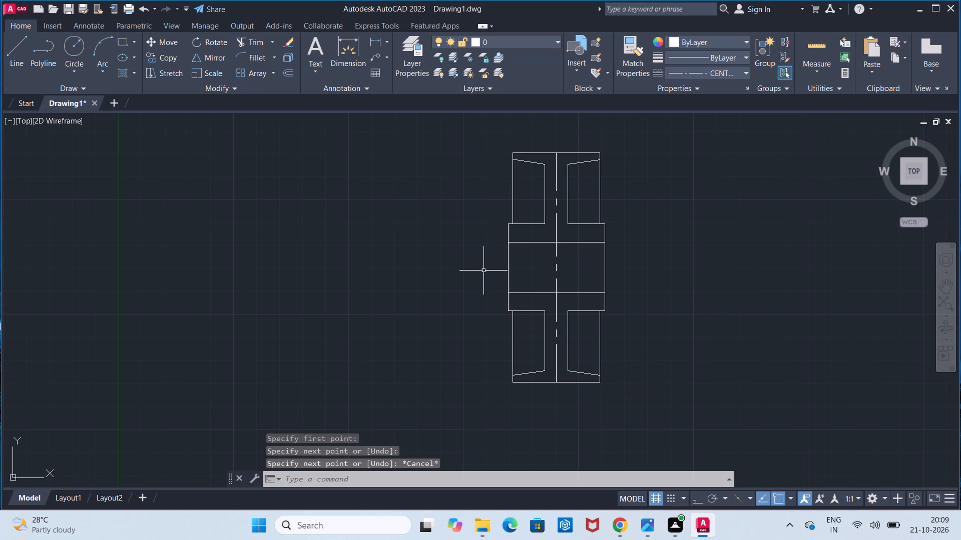
Draw the horizontal CENTER2 centre line across the bore between the hub edges' midpoints, and restore the current linetype to ByLayer.
left_click(28, 55)
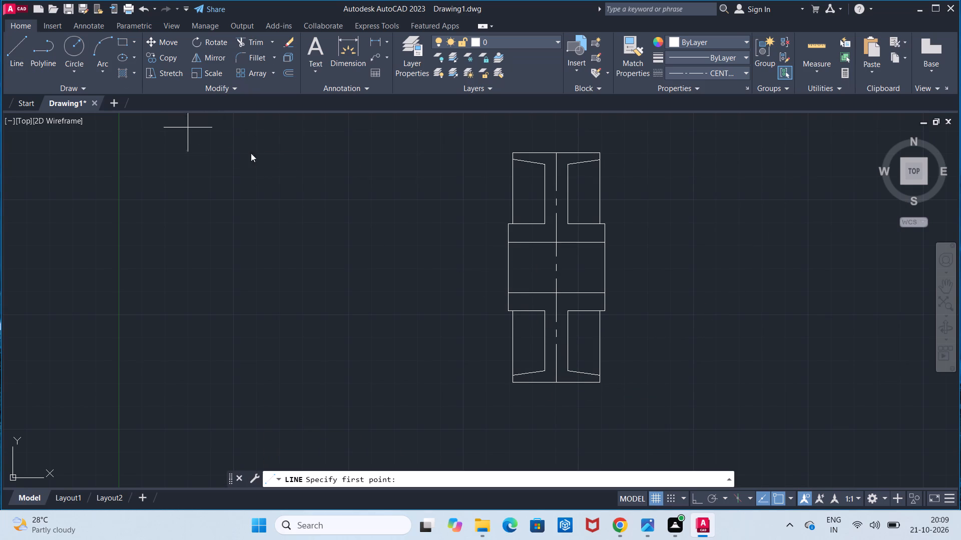
left_click(510, 271)
left_click(604, 268)
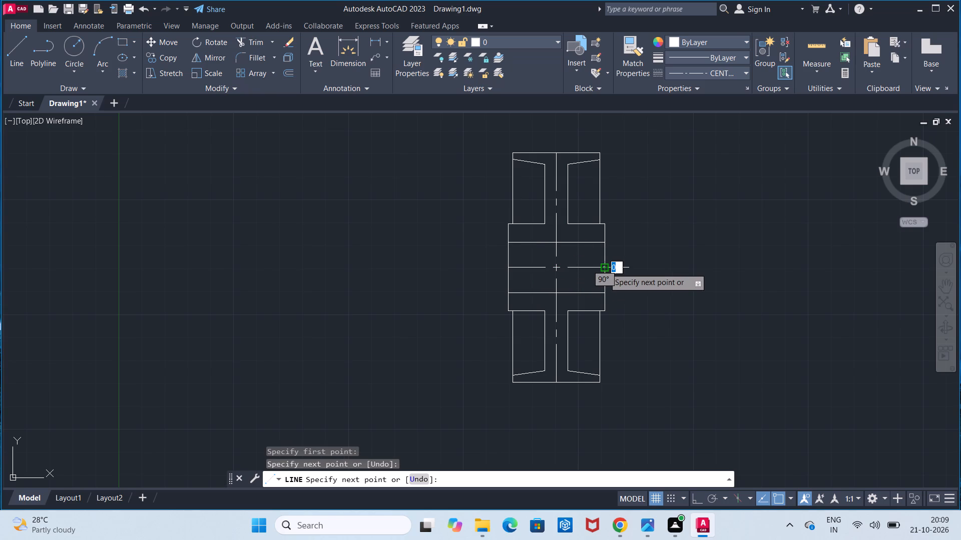
key("Escape")
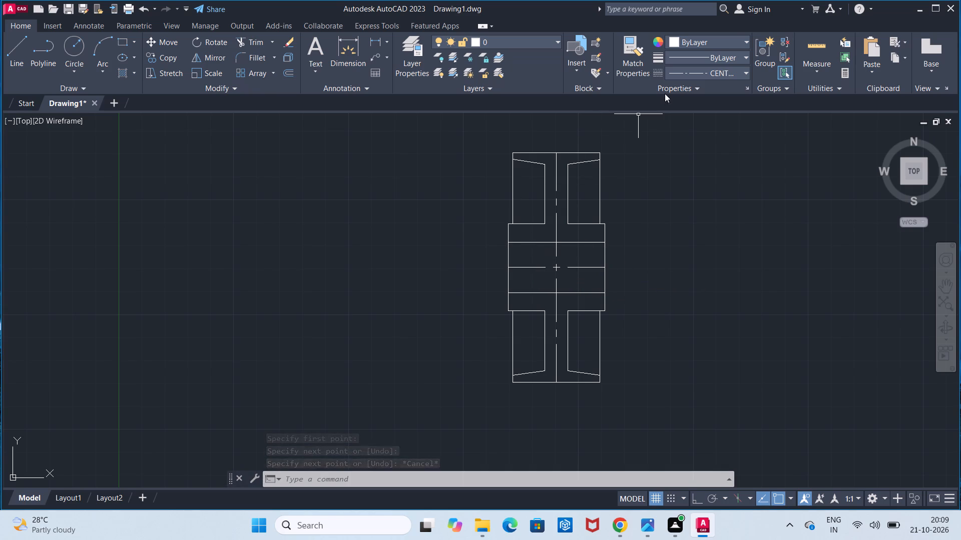
left_click(693, 78)
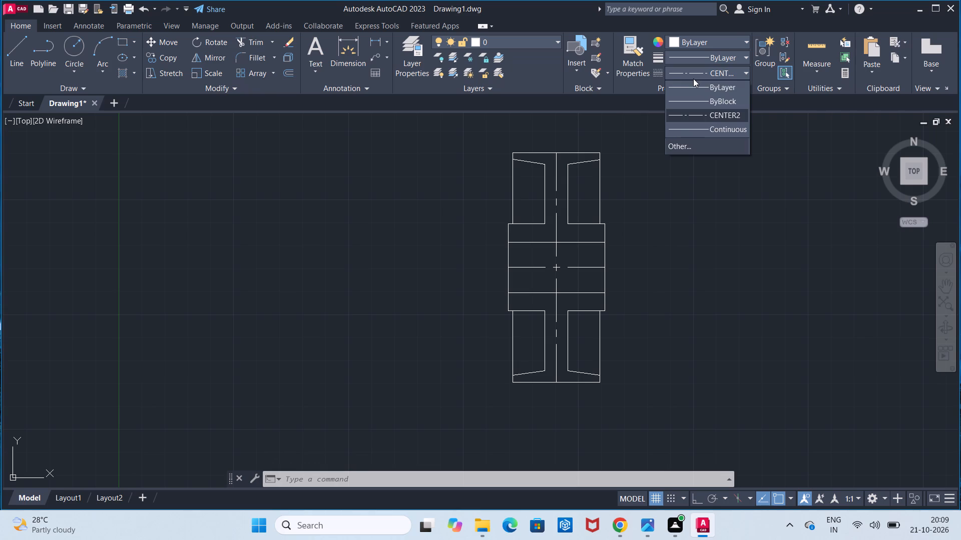
left_click(697, 87)
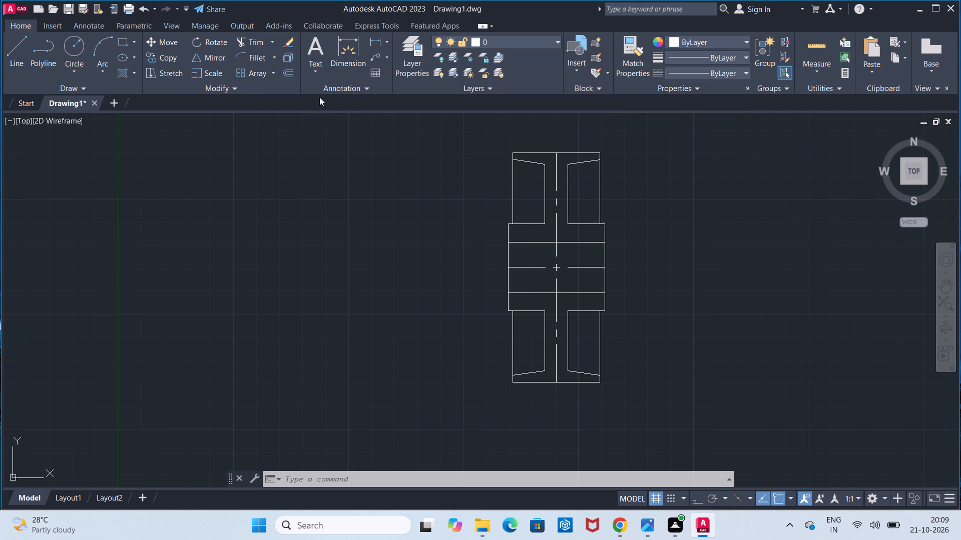
Turn Ortho on and hatch the rim, web and hub sections above and below the bore with the ANSI31 pattern.
left_click(695, 496)
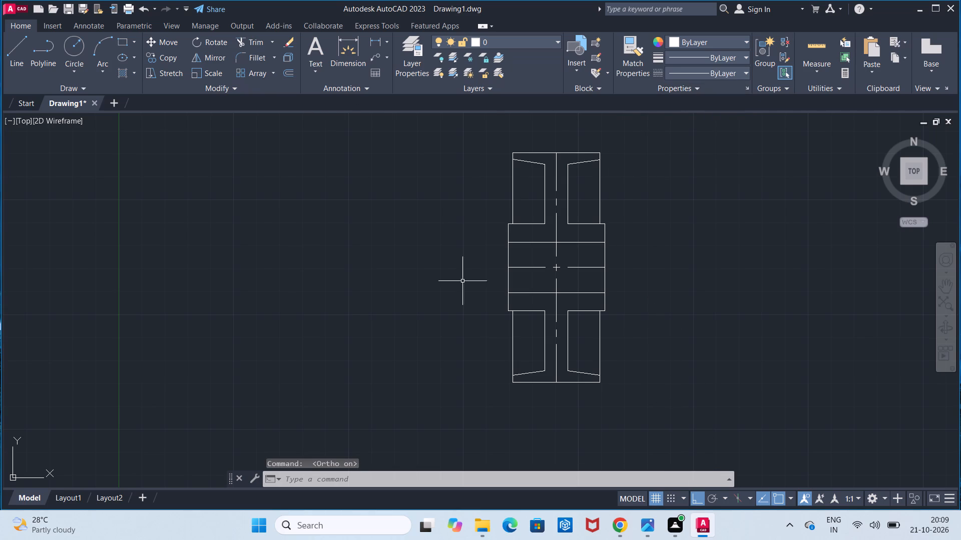
left_click(122, 72)
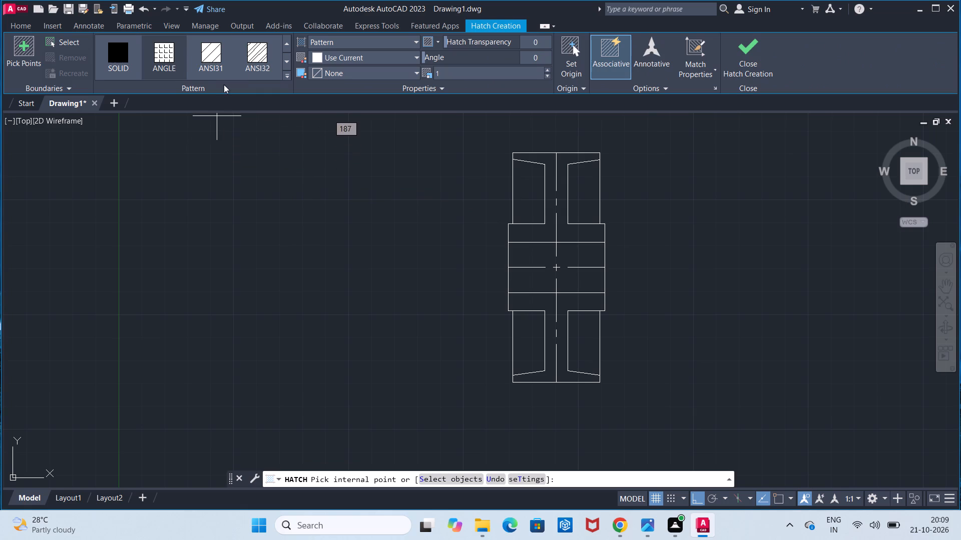
left_click(217, 59)
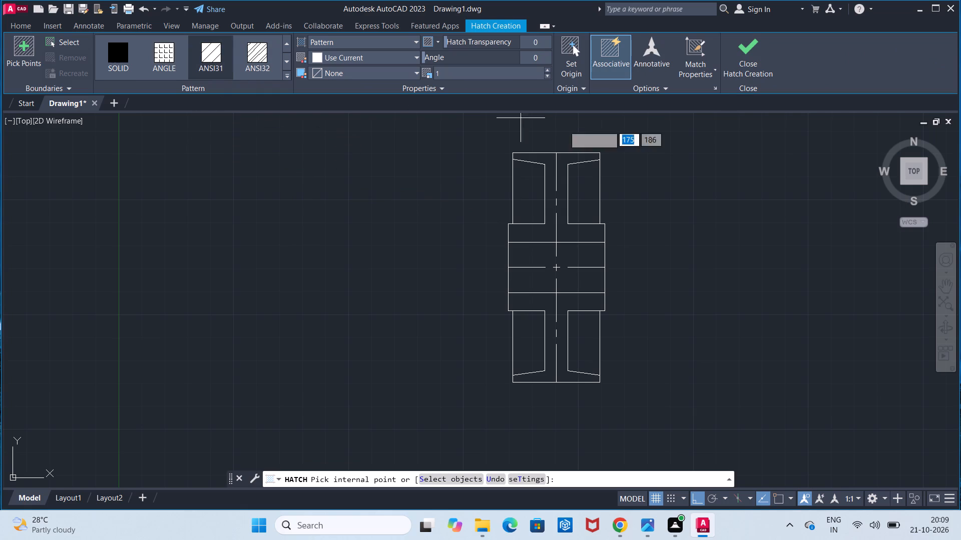
left_click(542, 229)
left_click(567, 231)
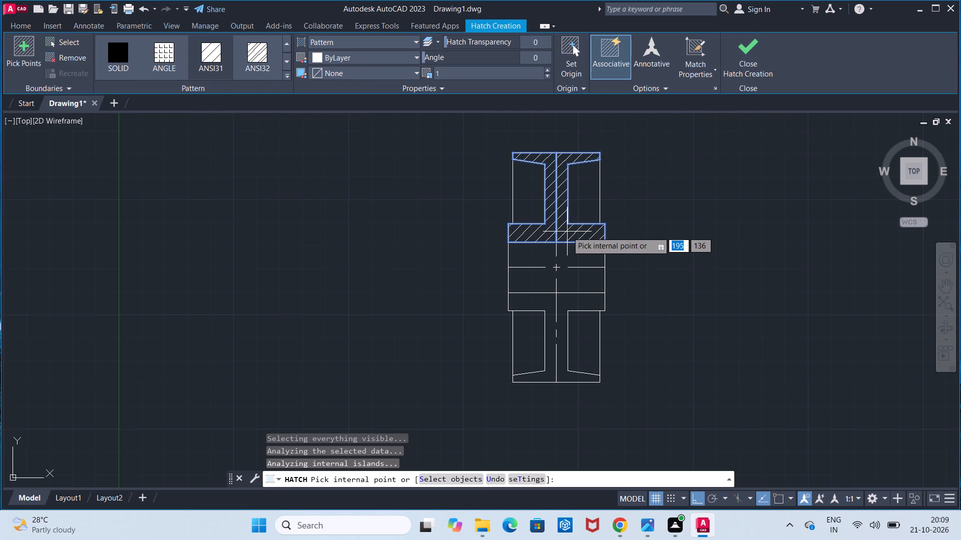
left_click(572, 306)
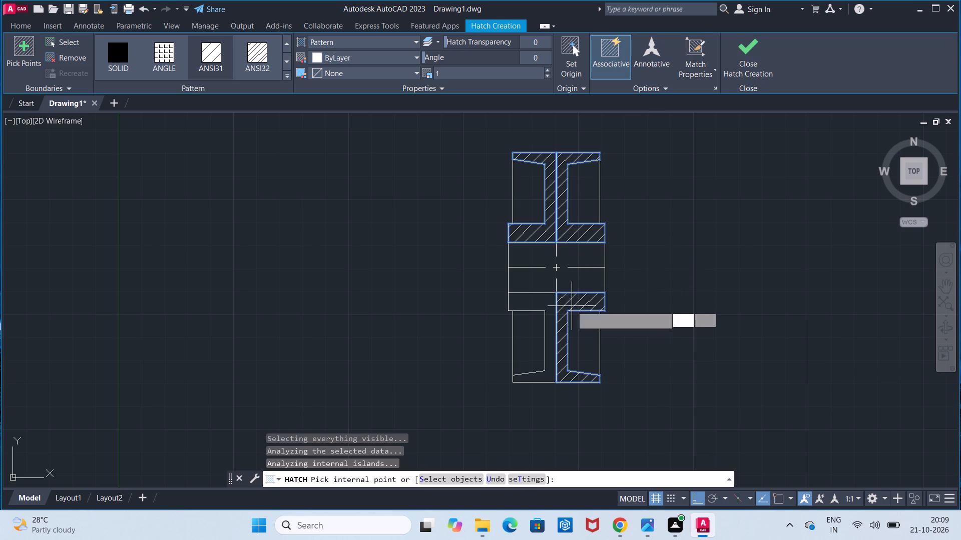
left_click(551, 307)
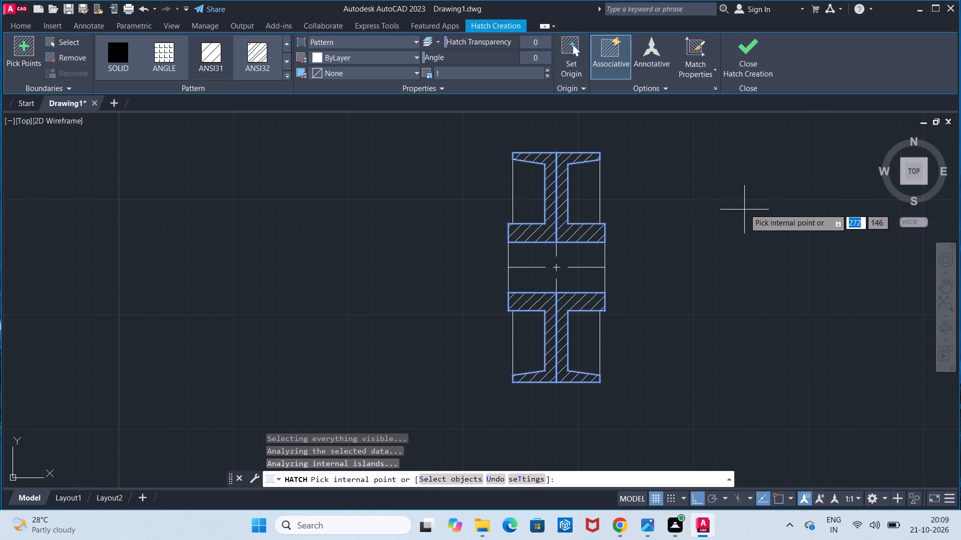
left_click(739, 80)
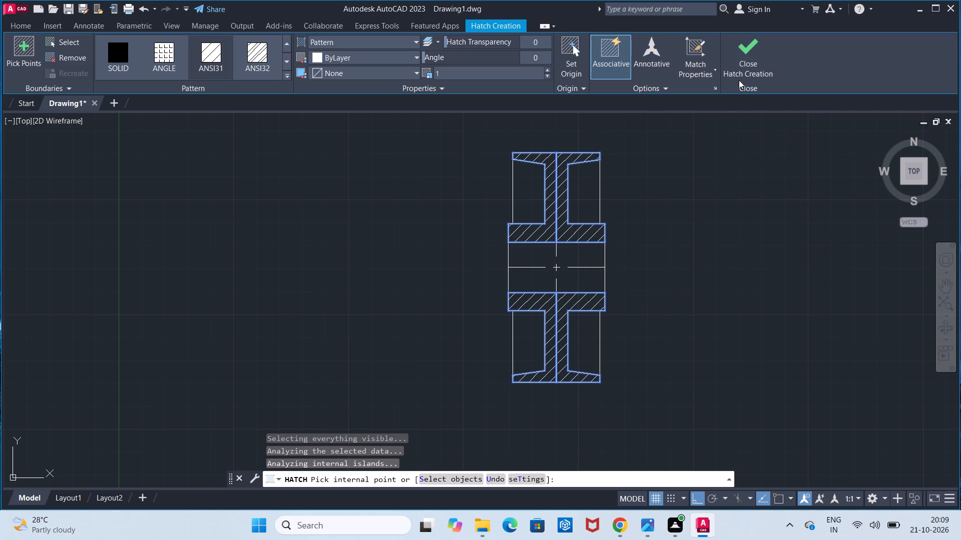
left_click(742, 73)
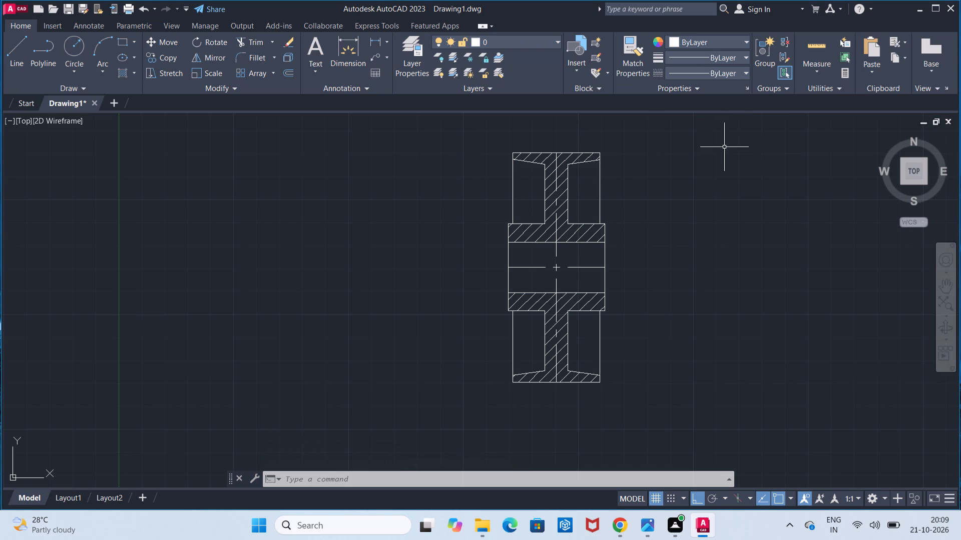
key("Escape")
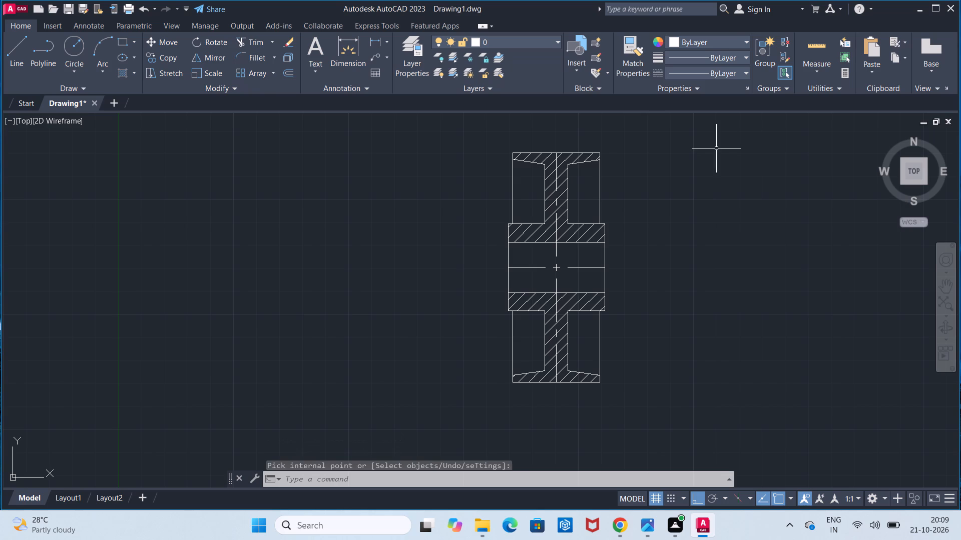
Measure the pulley's overall vertical size between the upper and lower rim edges along the centre line.
left_click(371, 38)
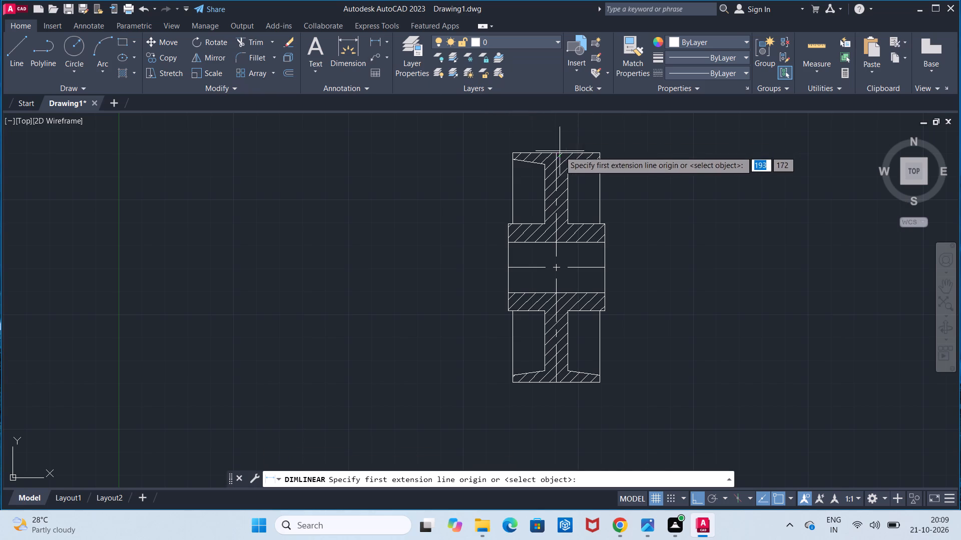
left_click(559, 151)
left_click(556, 381)
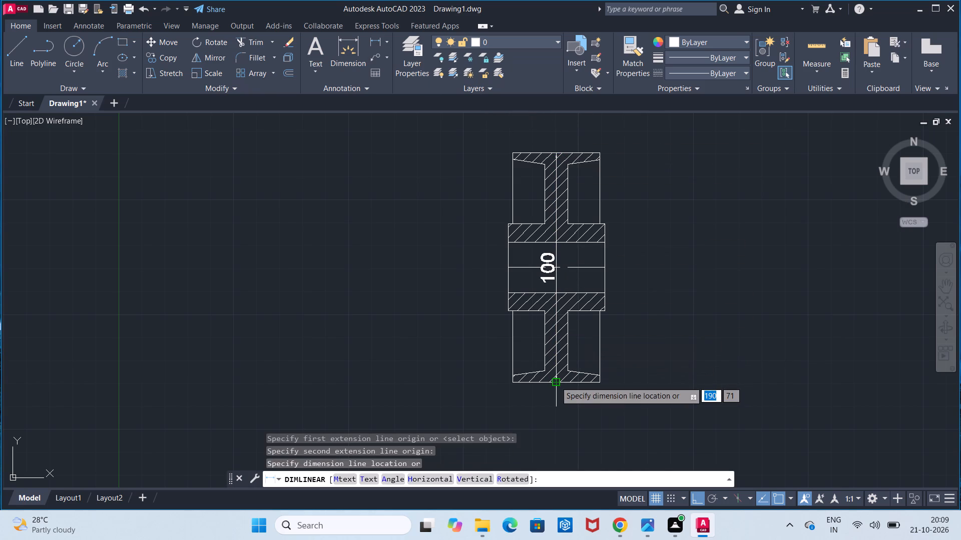
key("Escape")
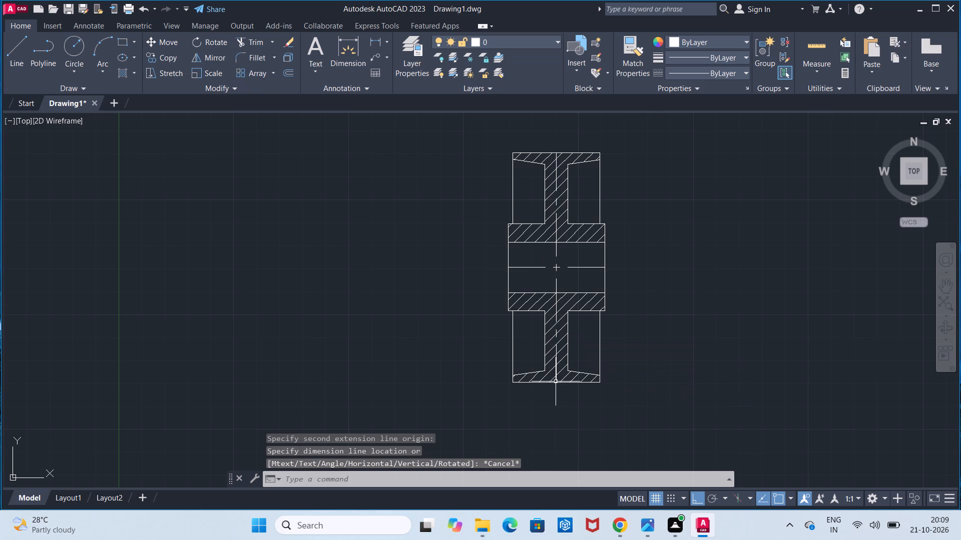
Draw a horizontal CENTER2 centre line leftward from the hub's left edge midpoint into the empty area, and restore the linetype to ByLayer.
scroll(556, 381, "down", 1)
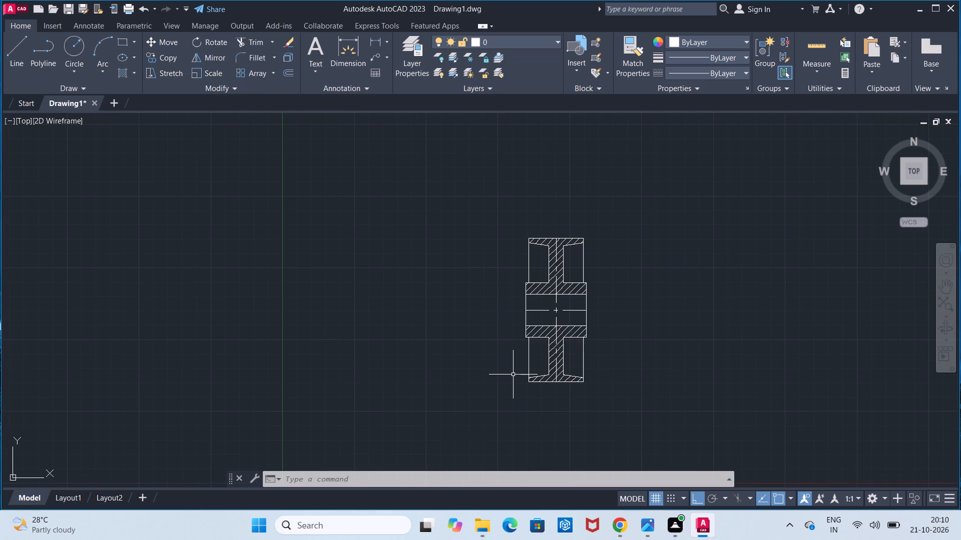
scroll(513, 374, "up", 1)
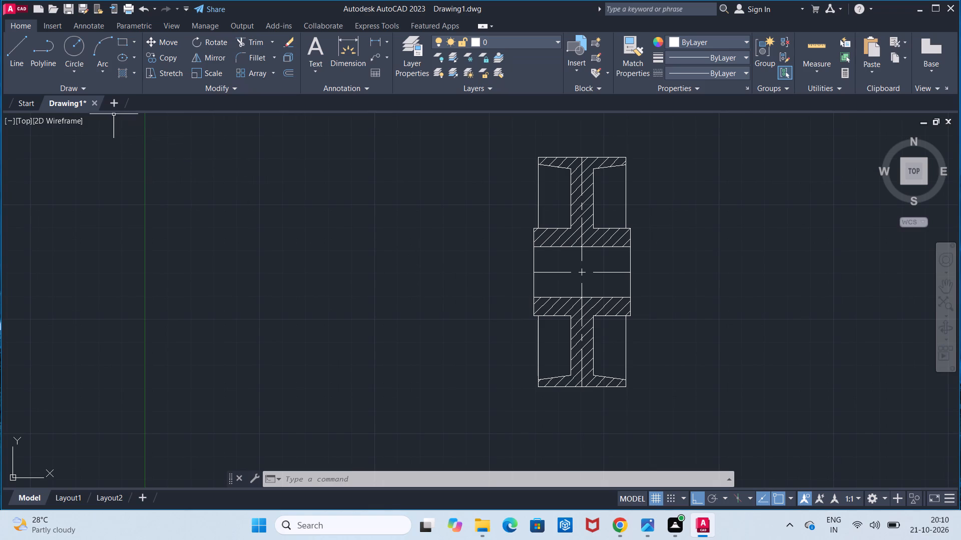
left_click(682, 80)
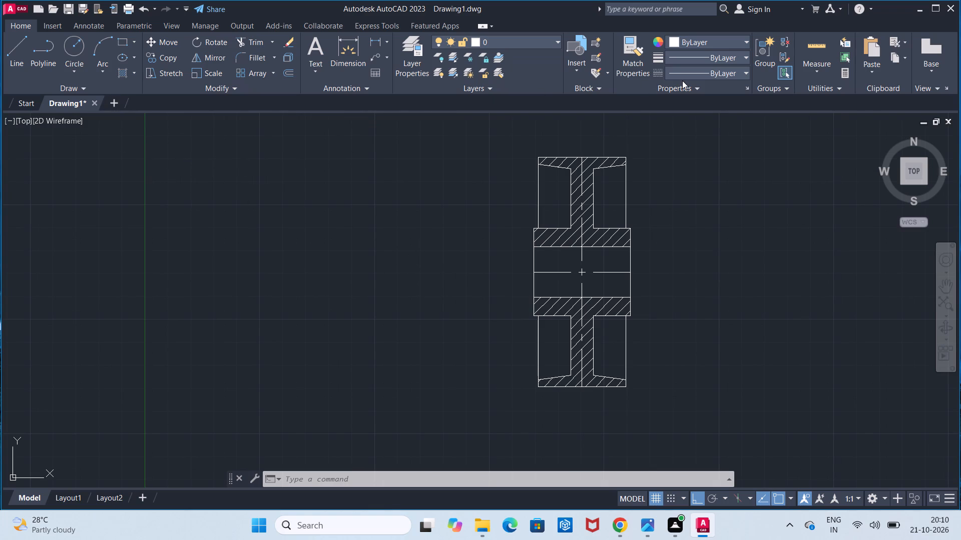
left_click(689, 75)
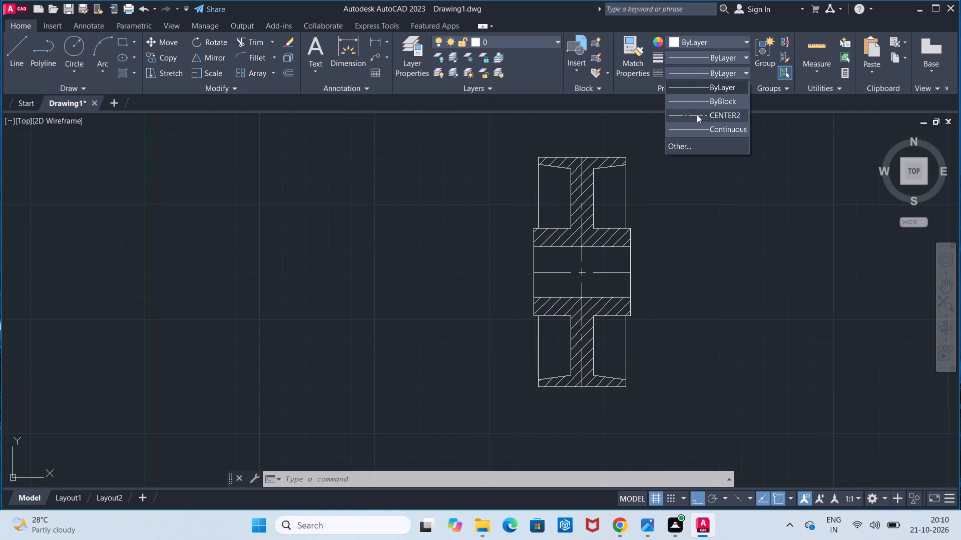
left_click(697, 114)
left_click(26, 50)
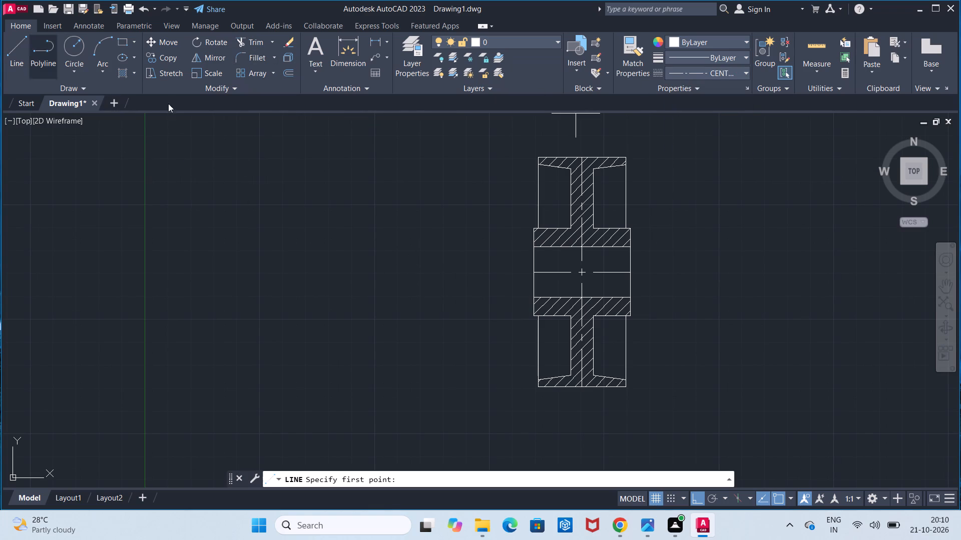
left_click(533, 272)
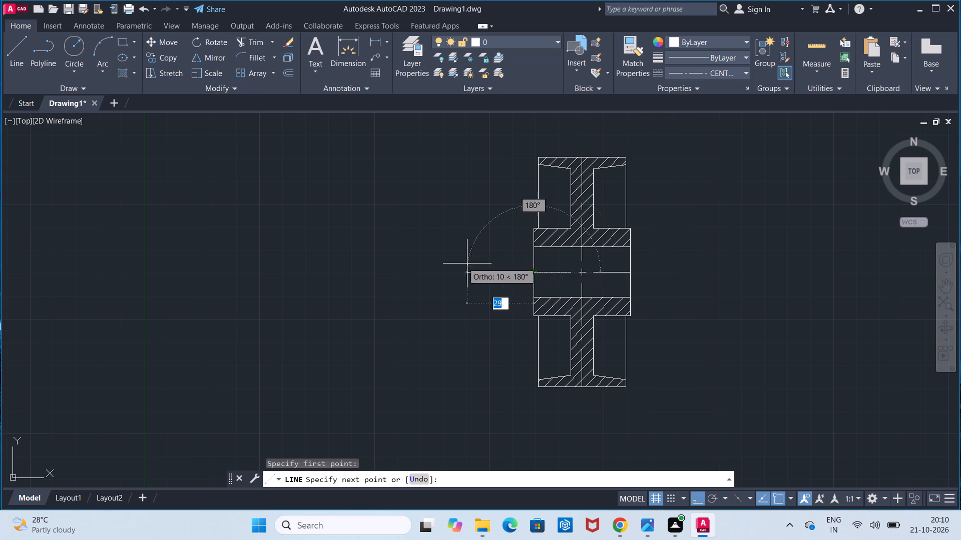
left_click(256, 251)
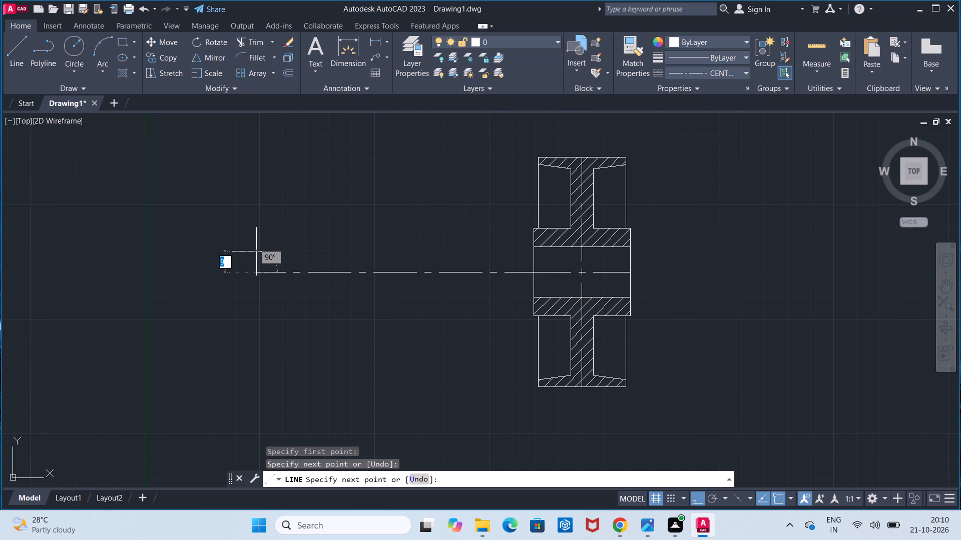
key("Escape")
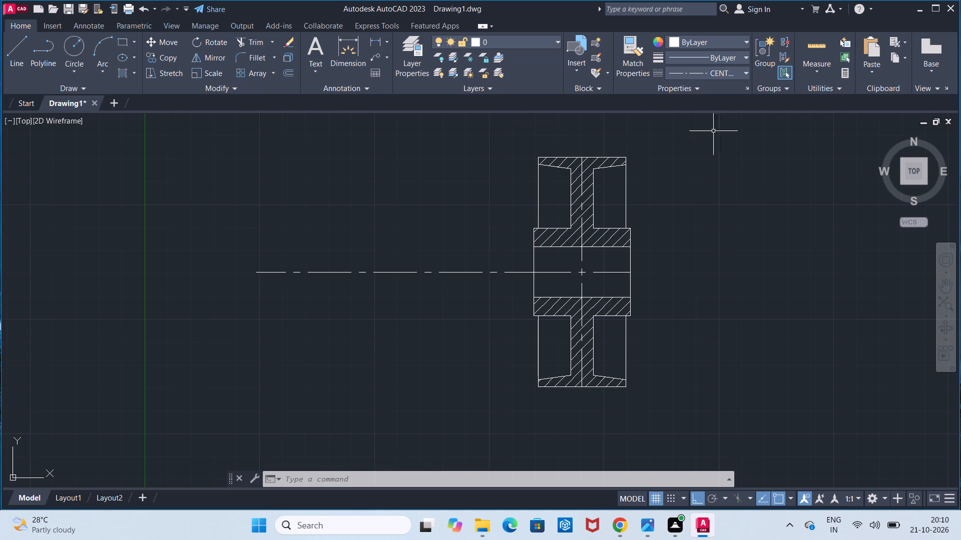
left_click(724, 76)
left_click(723, 89)
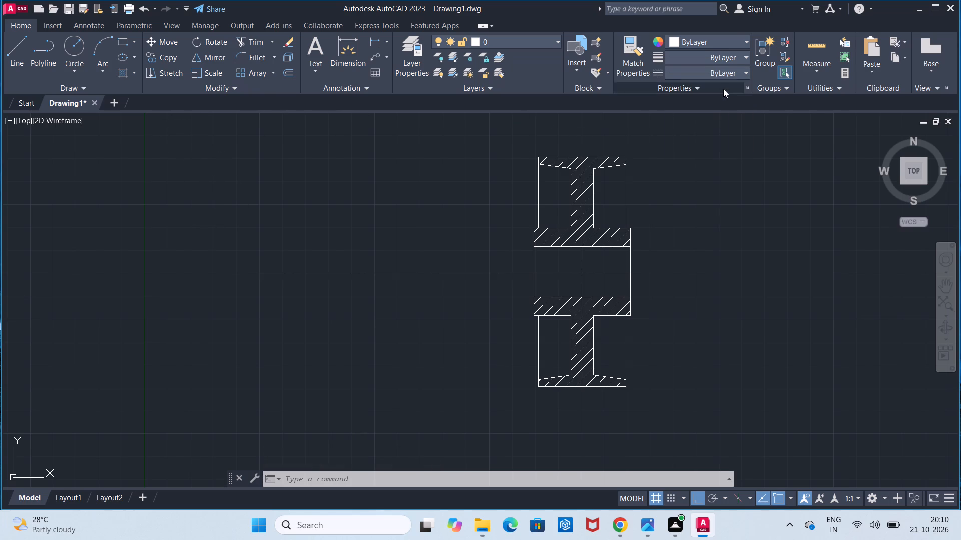
Draw a circle of radius 50 centred on the free end of the horizontal centre line.
left_click(71, 46)
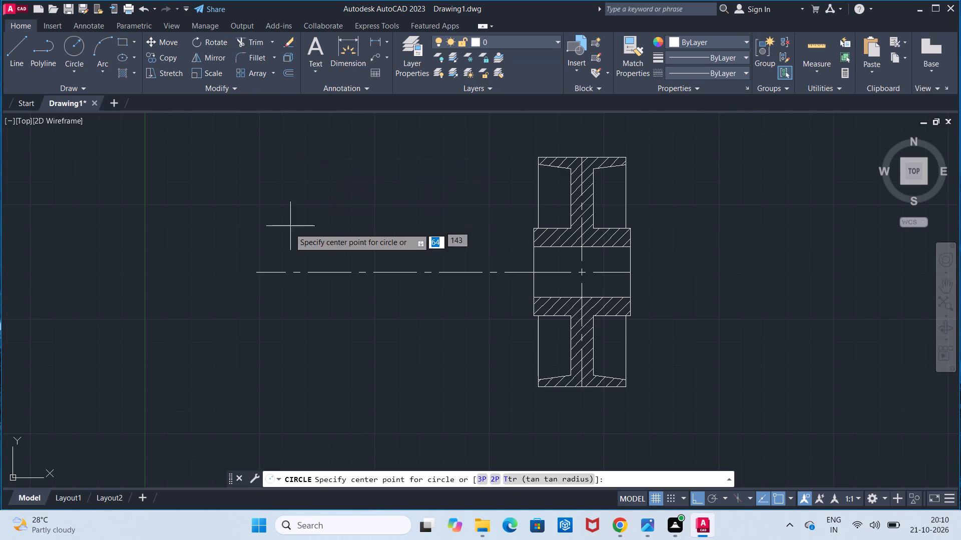
left_click(256, 273)
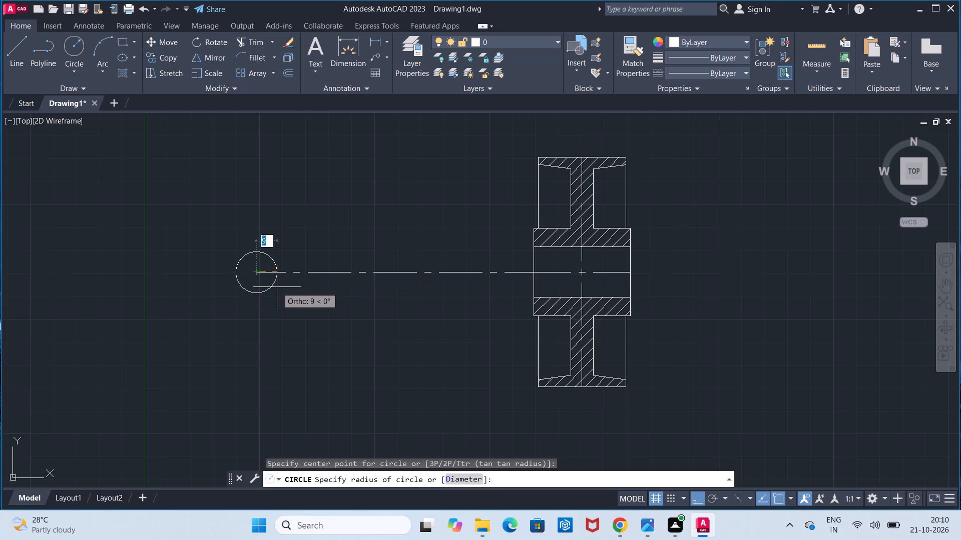
key("5")
key("0")
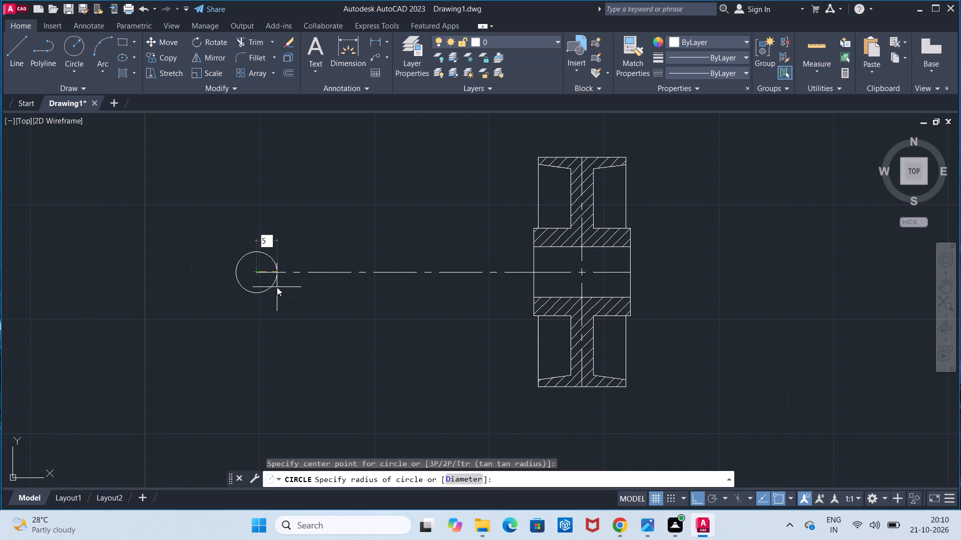
key("Return")
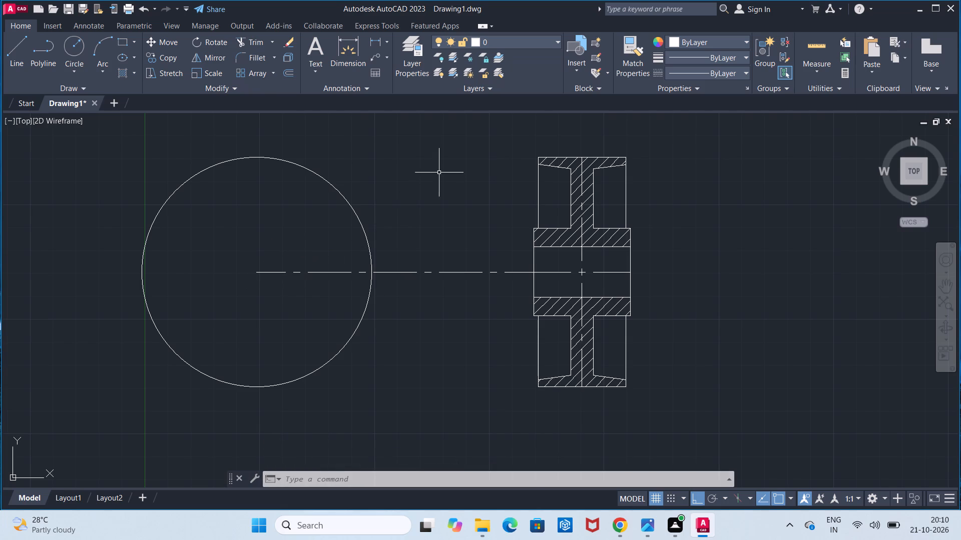
Move the circle, centre lines and hatched section together horizontally about 60 mm to the right.
left_click(135, 119)
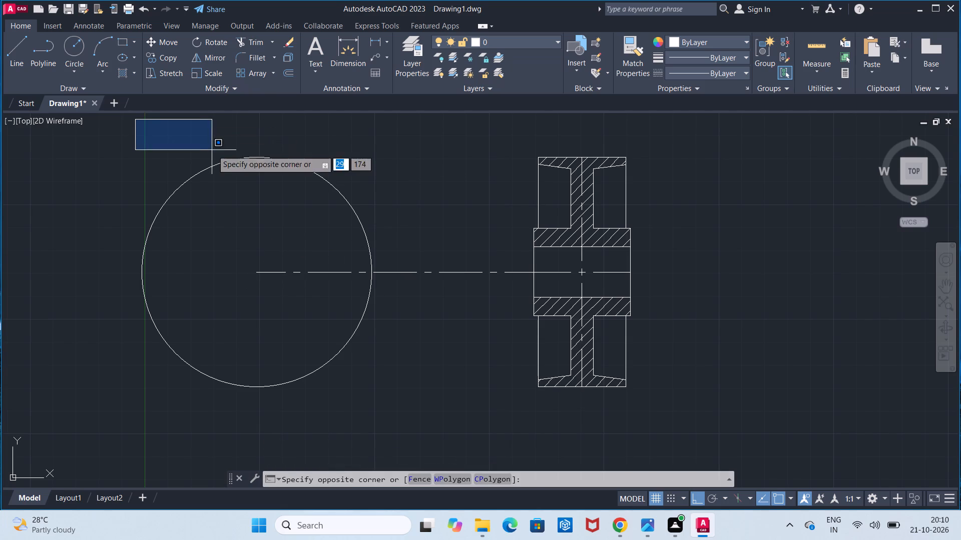
left_click(686, 394)
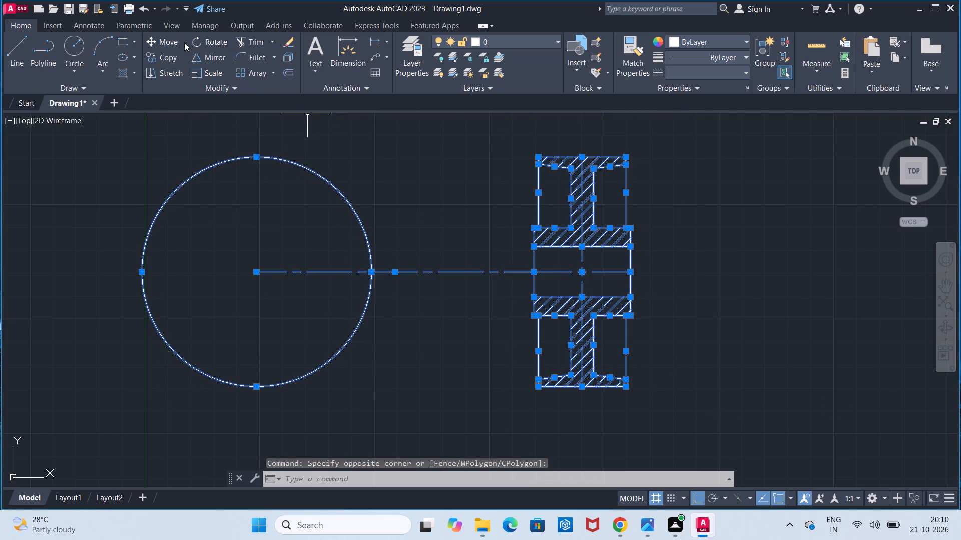
left_click(171, 42)
left_click(400, 214)
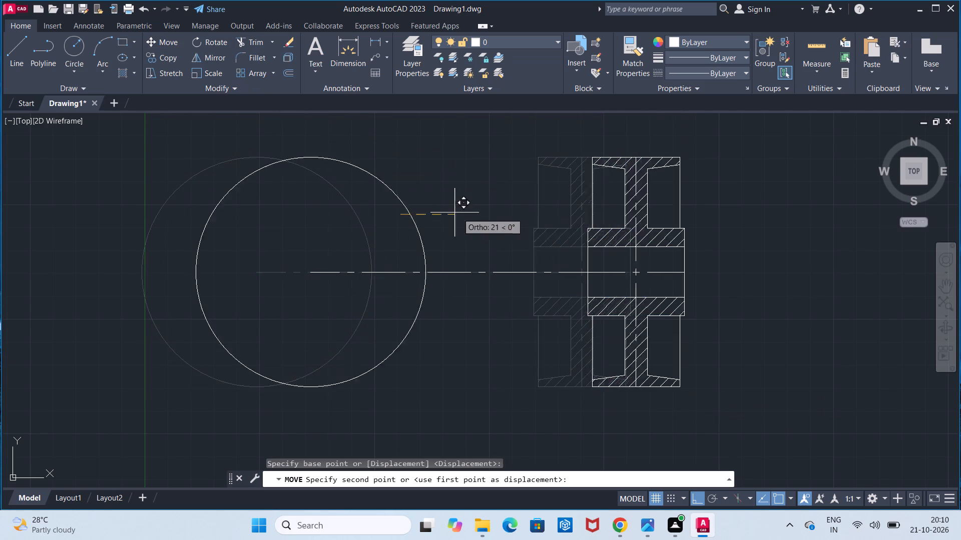
left_click(535, 216)
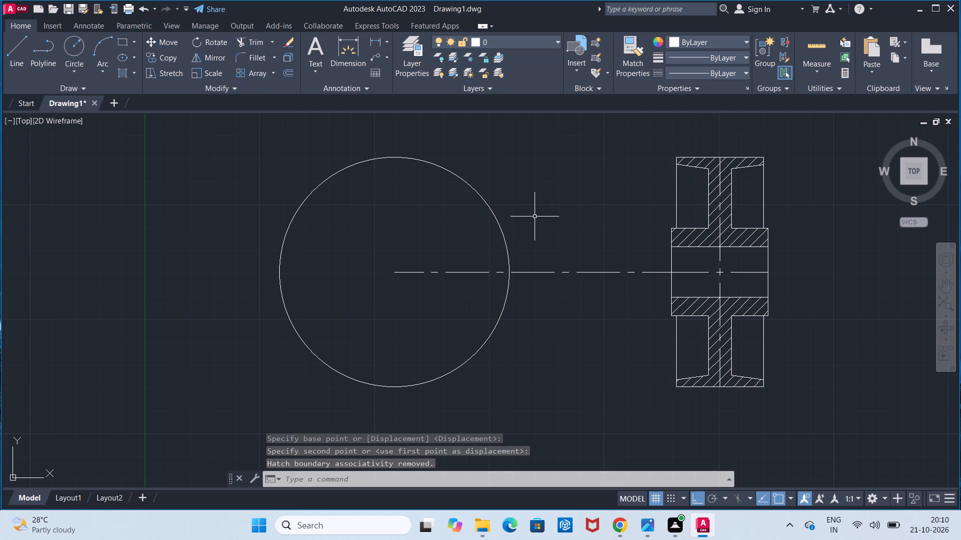
key("Escape")
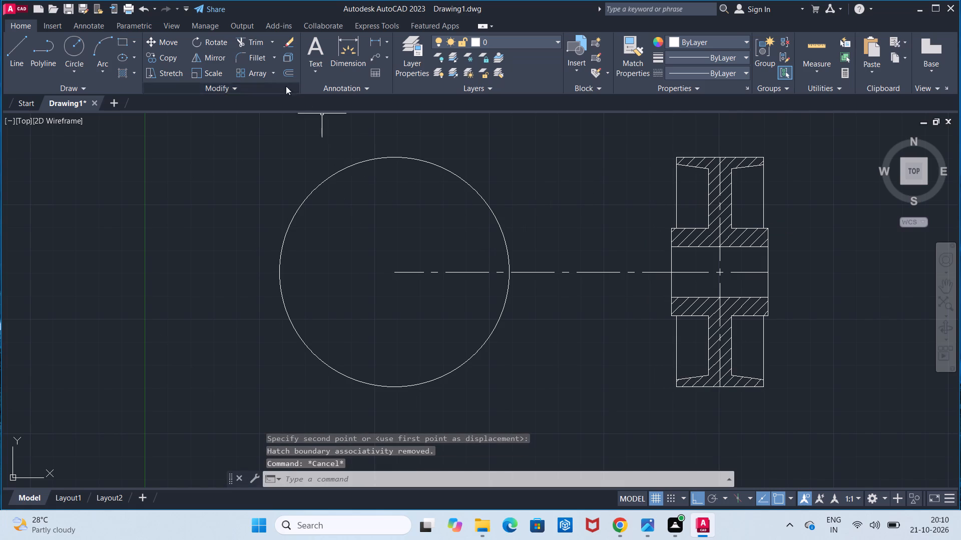
Draw two rim circles of radius 47 and 45 concentric with the 50 mm radius circle.
left_click(70, 38)
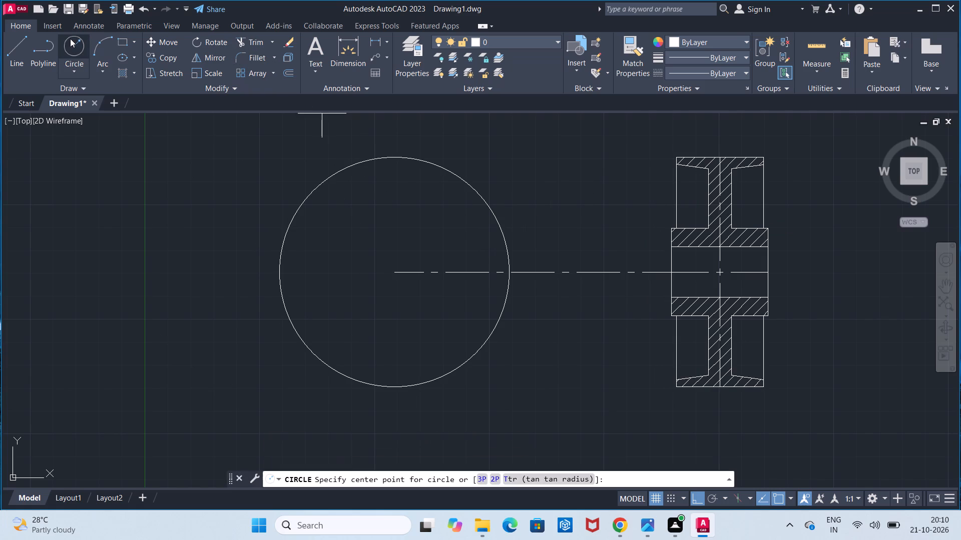
left_click(395, 271)
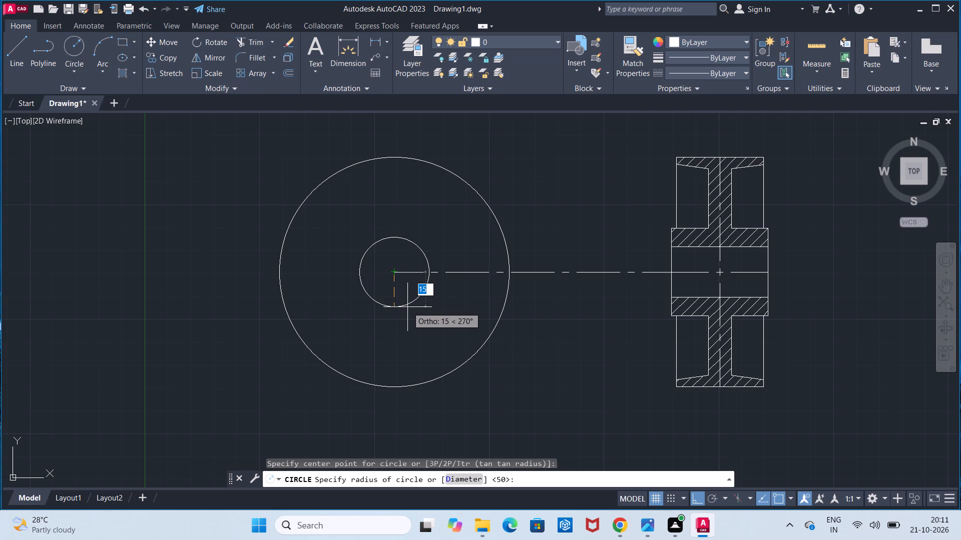
key("4")
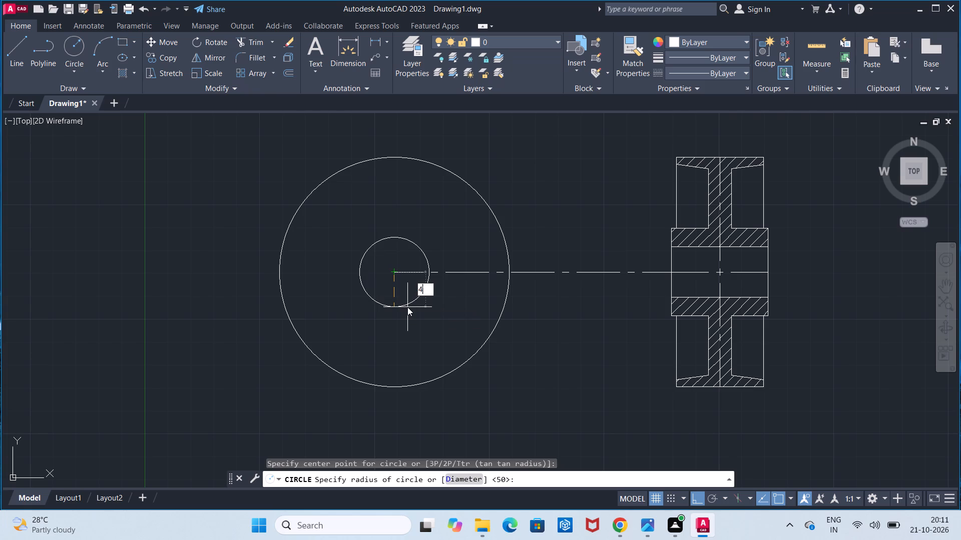
key("7")
key("Return")
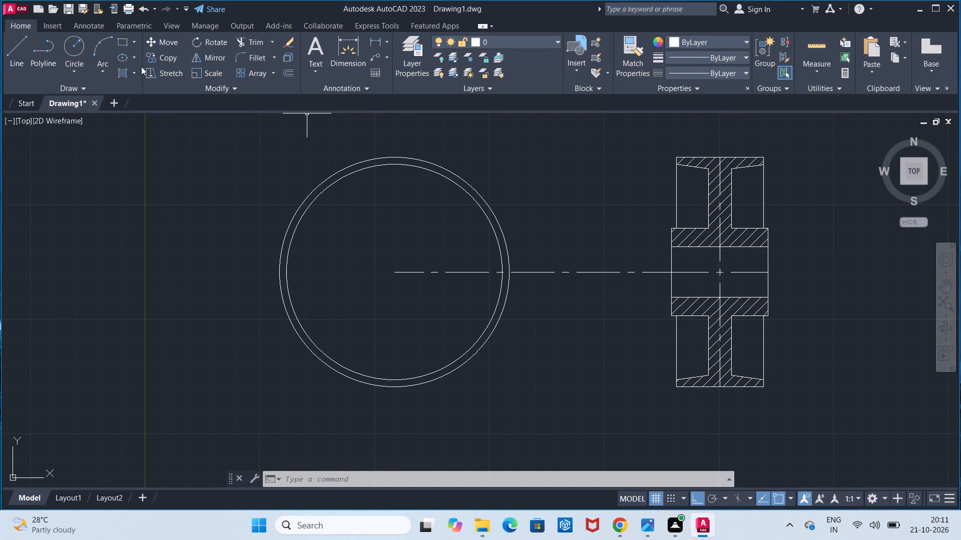
left_click(80, 58)
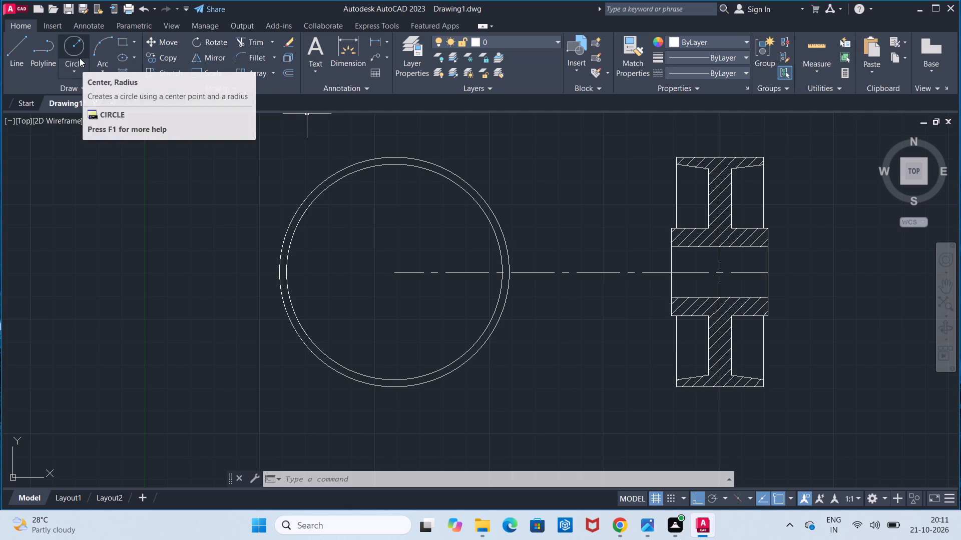
left_click(394, 273)
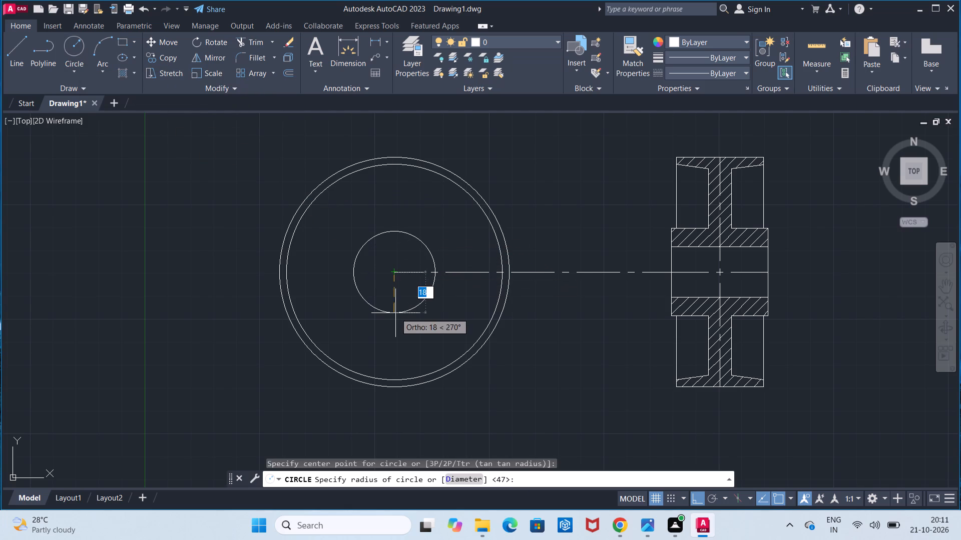
type("45")
key("Return")
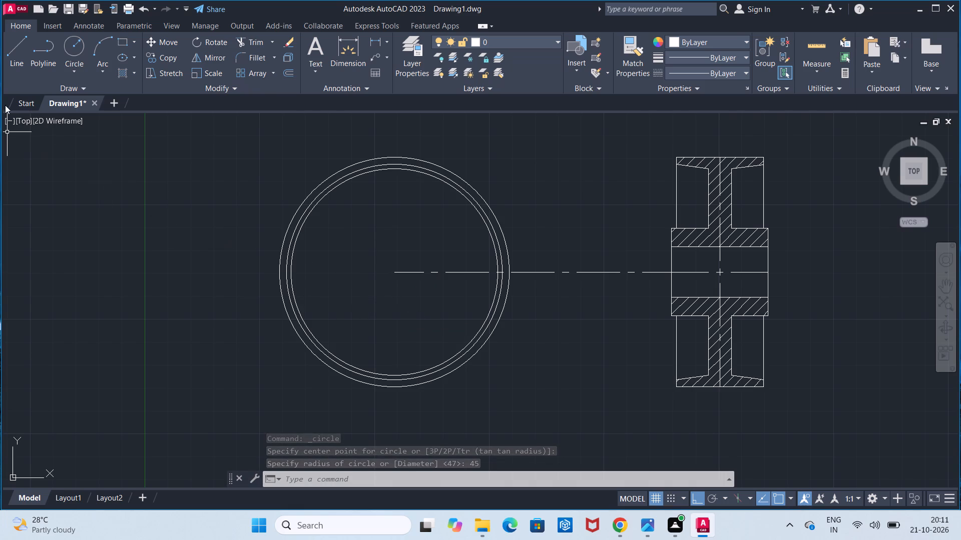
Draw the bore circle of radius 11 and the hub circle of radius 19, both concentric with the rim circles.
left_click(75, 58)
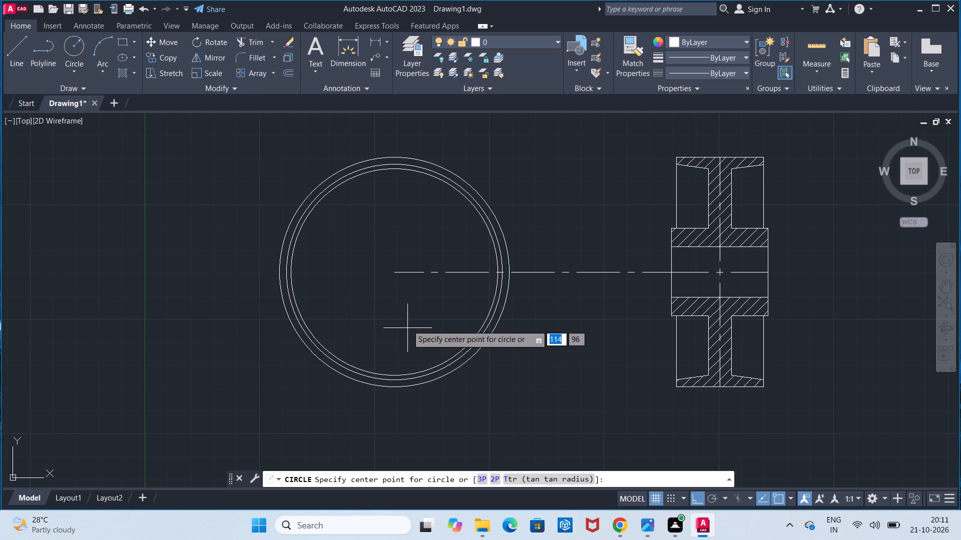
left_click(394, 275)
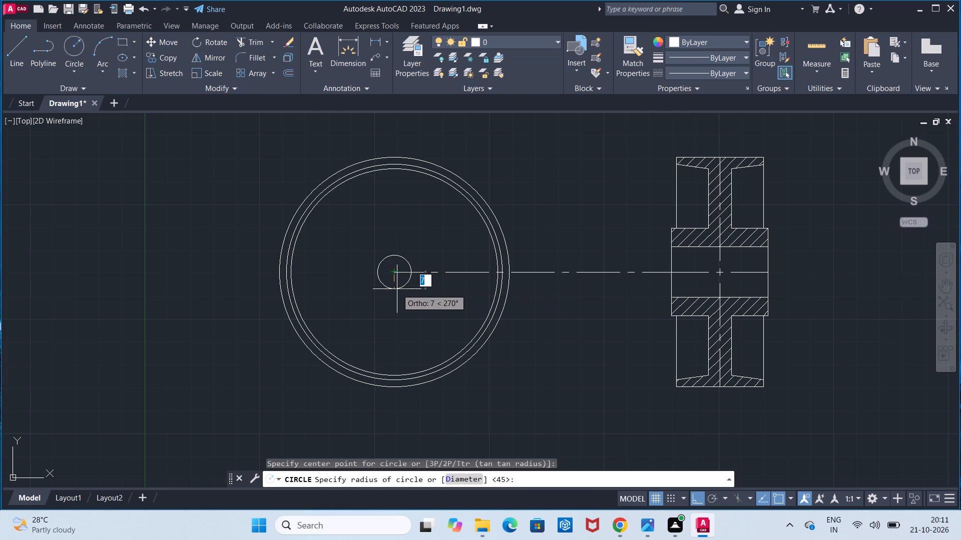
type("11")
key("Return")
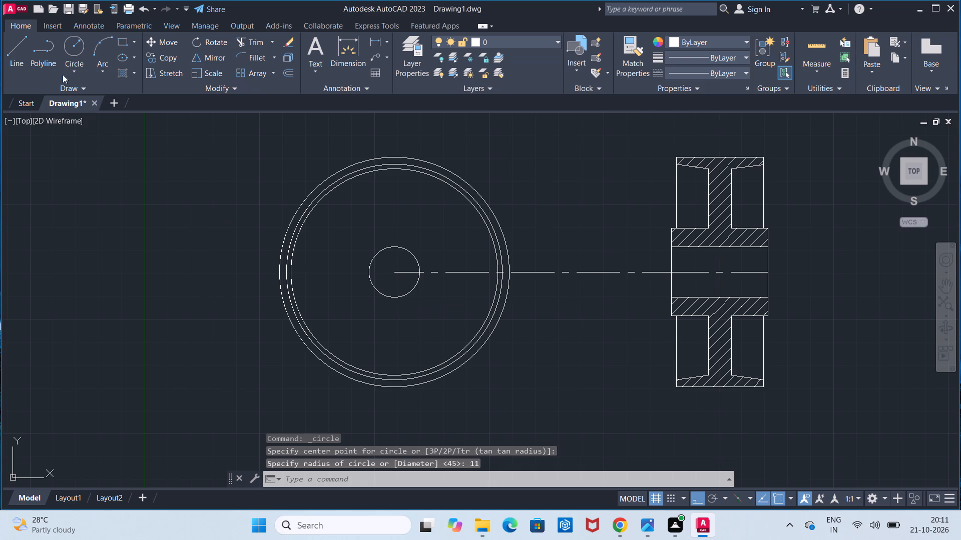
left_click(70, 54)
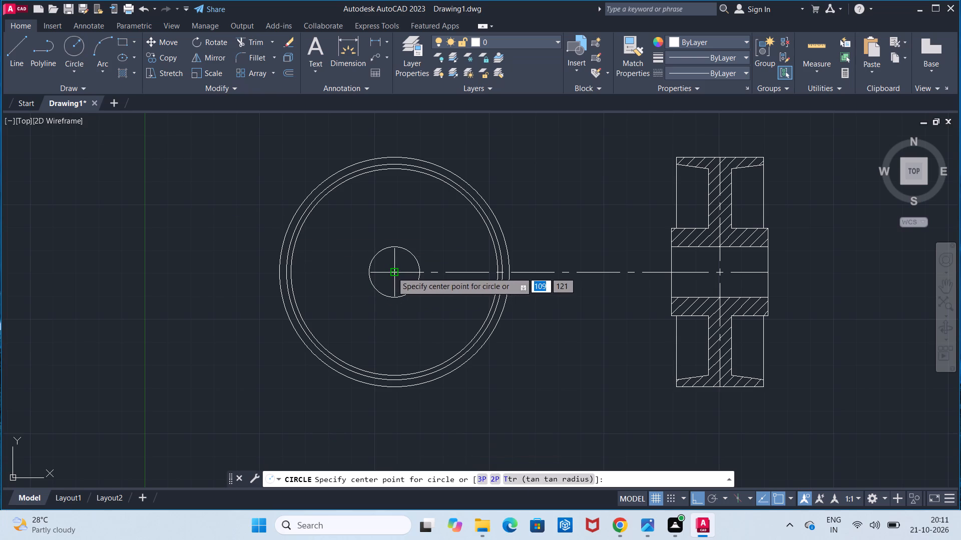
left_click(392, 272)
key("1")
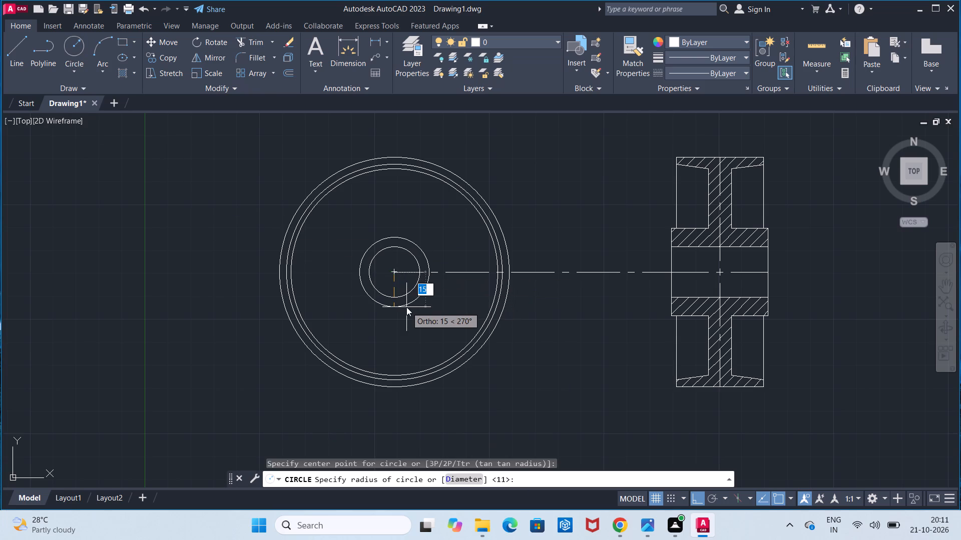
key("9")
key("Return")
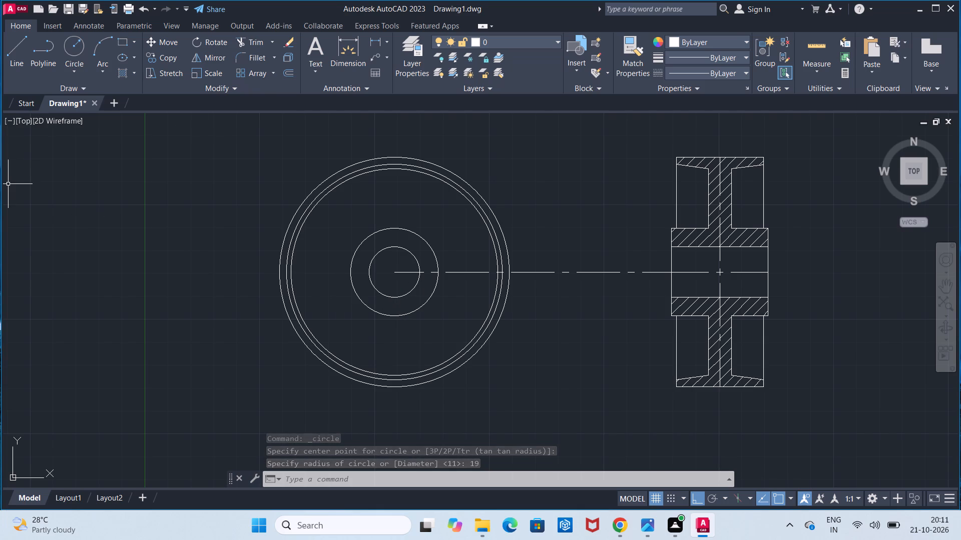
Draw a vertical CENTER2 centre line from the circles' centre up to the top of the outer circle.
left_click(704, 73)
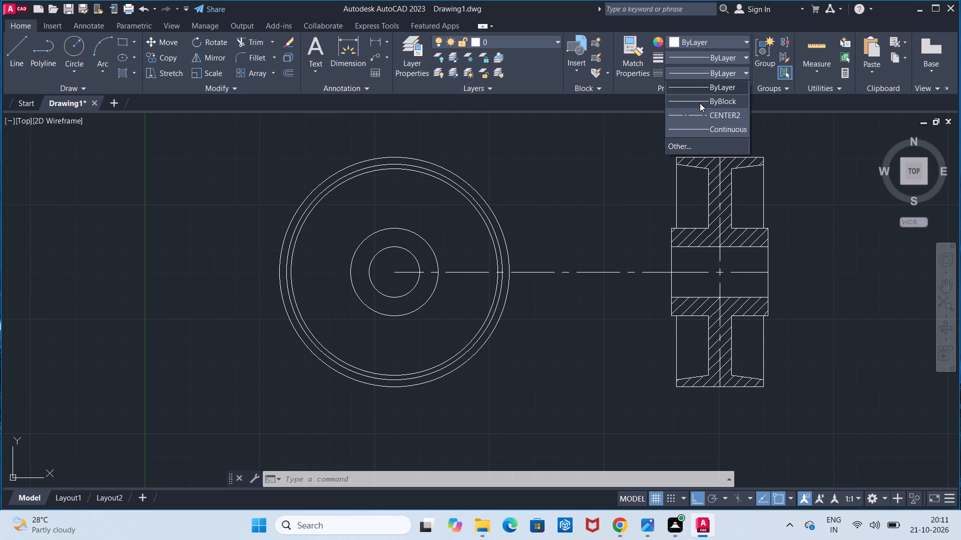
left_click(700, 111)
left_click(11, 68)
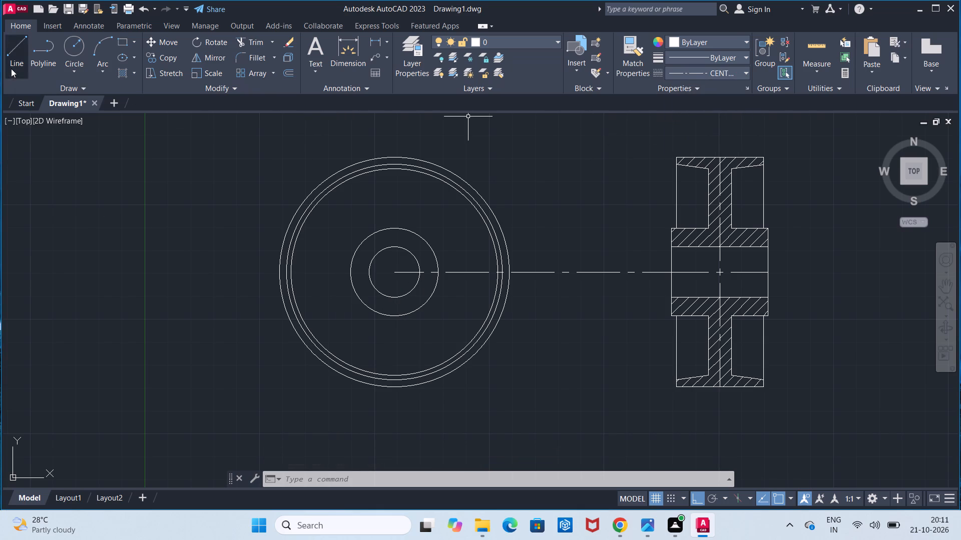
left_click(394, 274)
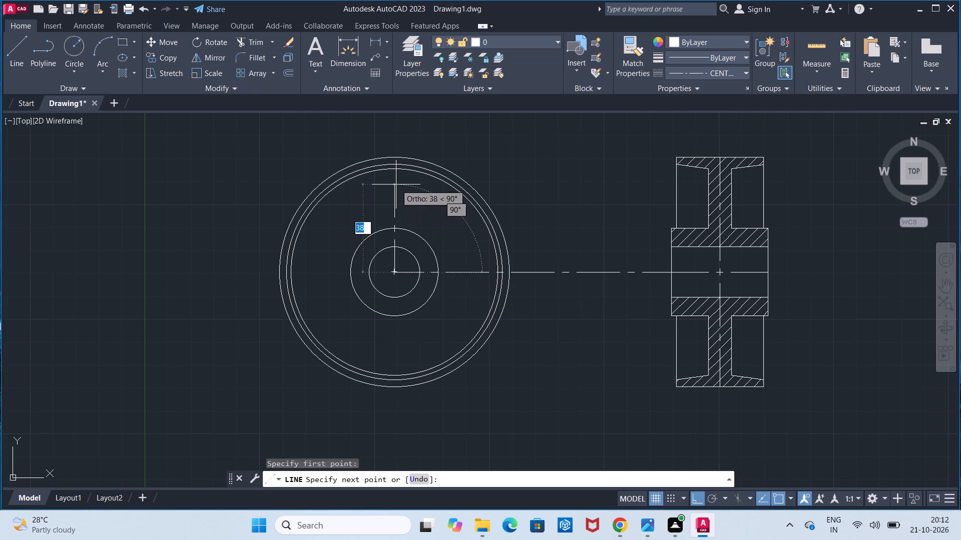
left_click(395, 152)
key("Escape")
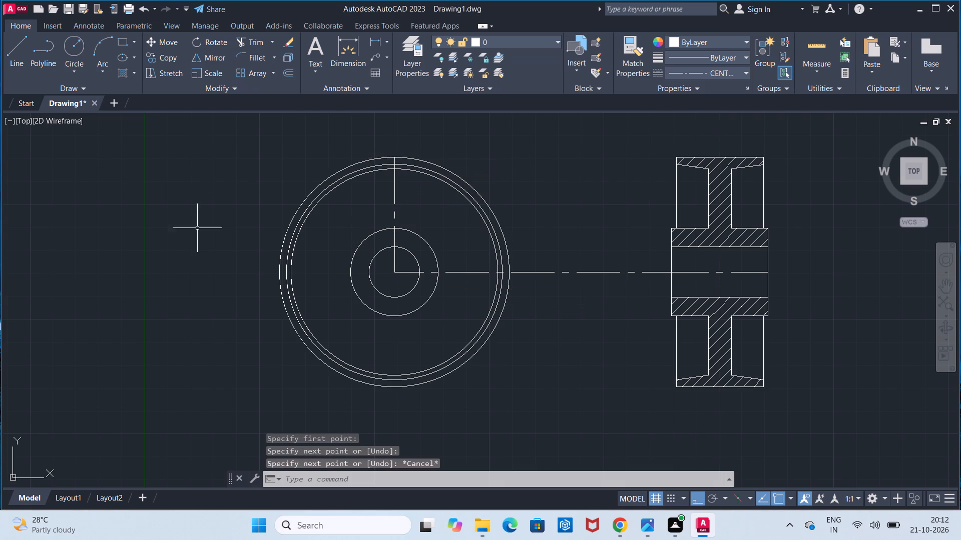
Extend the vertical centre line down through the circles to the bottom of the outer circle.
left_click(276, 35)
left_click(270, 79)
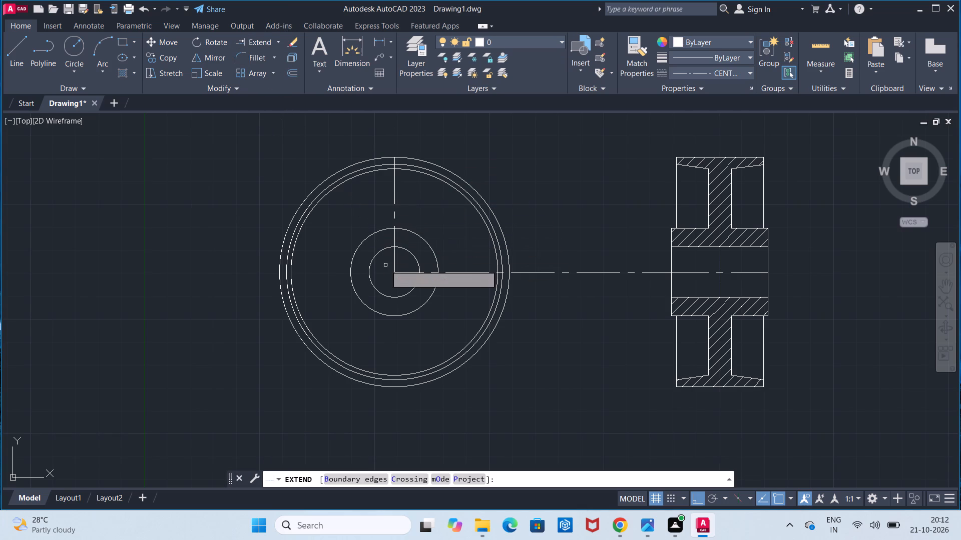
left_click(395, 265)
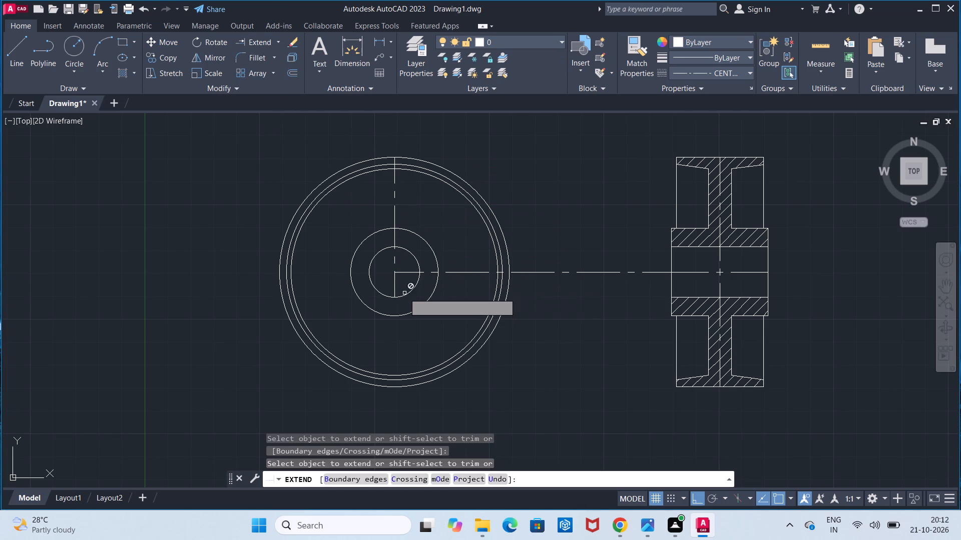
left_click(394, 289)
left_click(395, 311)
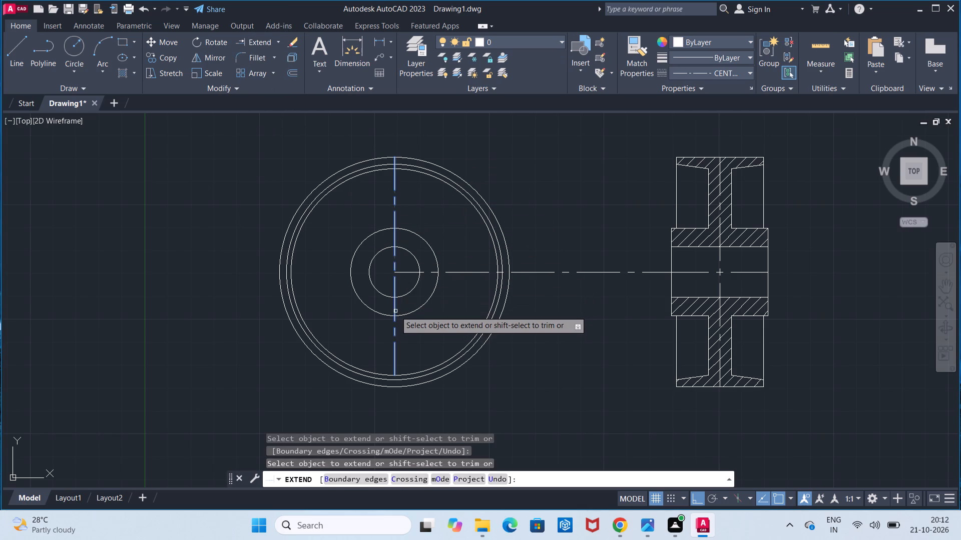
left_click(393, 332)
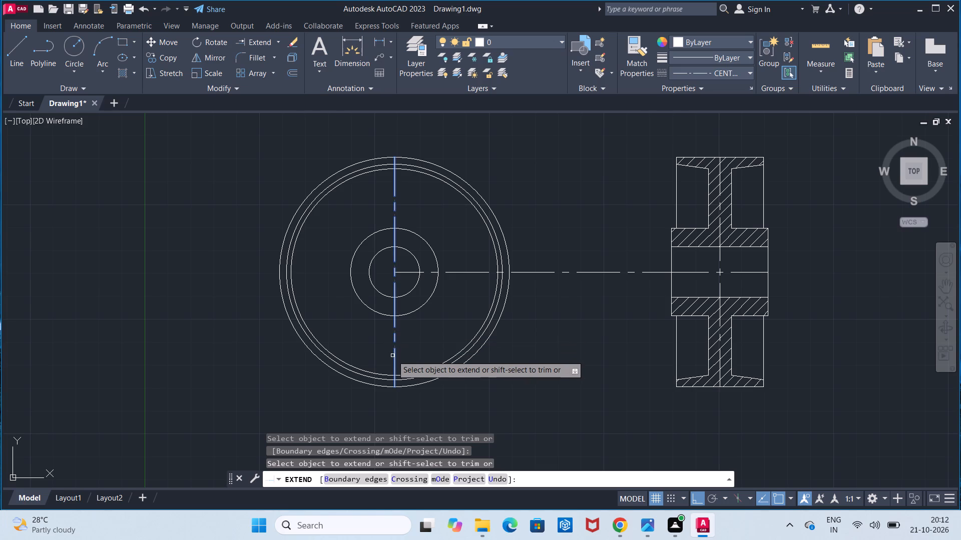
left_click(392, 355)
key("Escape")
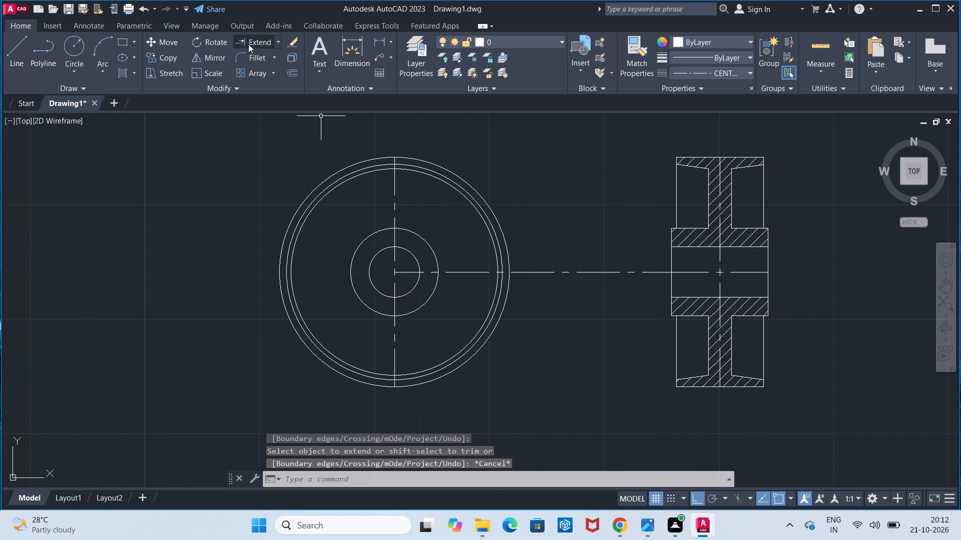
Trim away the right halves of all five circles and the horizontal centre line extending from the circular view towards the section.
left_click(278, 44)
left_click(279, 69)
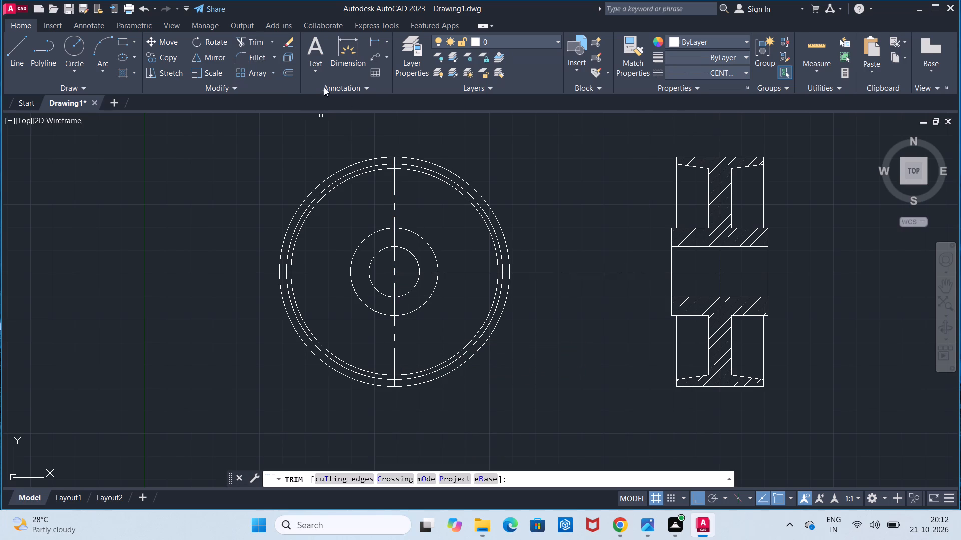
left_click_drag(468, 172, 545, 294)
left_click_drag(422, 148, 424, 184)
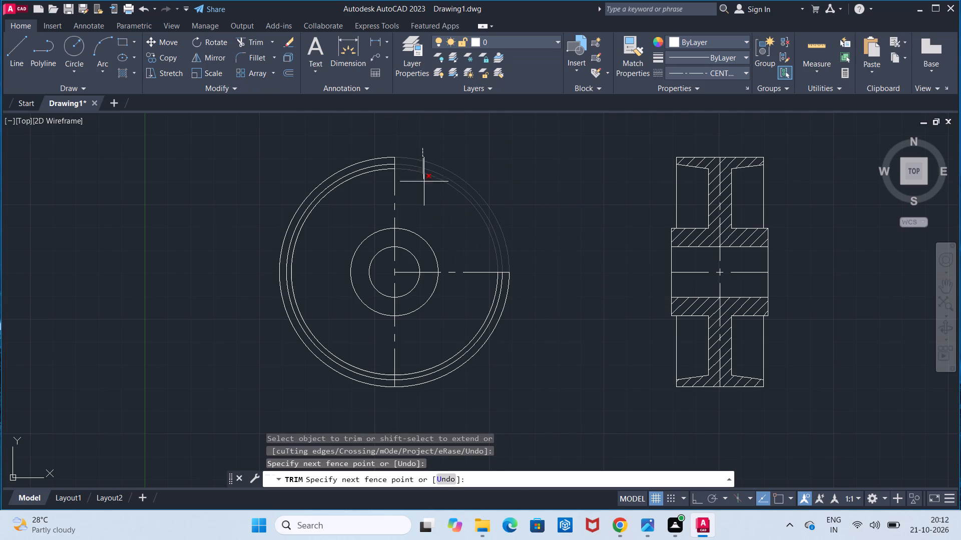
left_click_drag(424, 184, 429, 416)
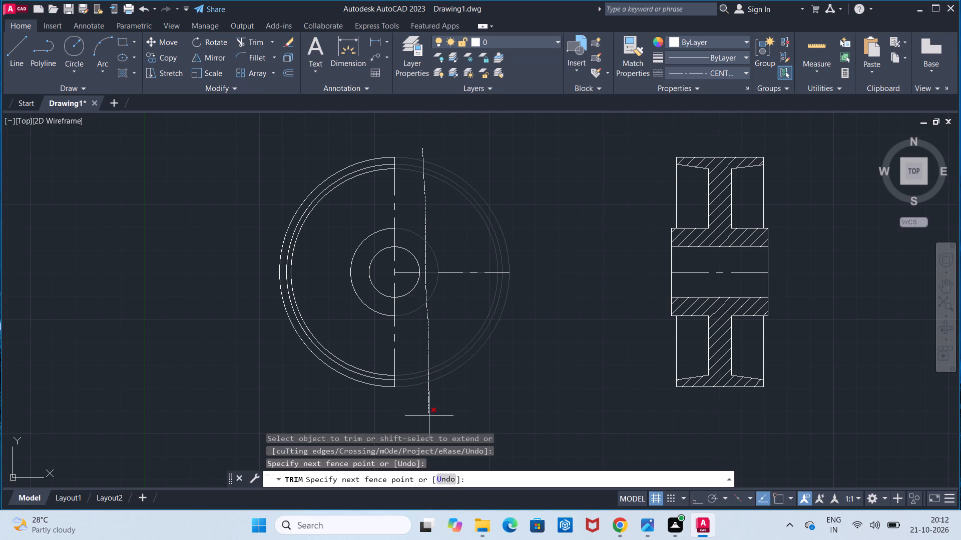
left_click_drag(429, 416, 429, 418)
left_click_drag(450, 350, 459, 203)
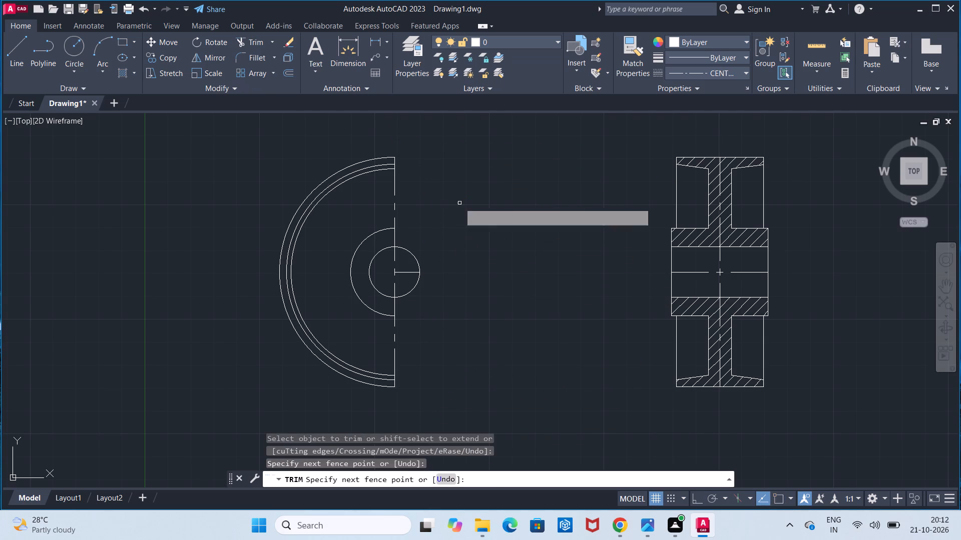
left_click_drag(412, 221, 405, 322)
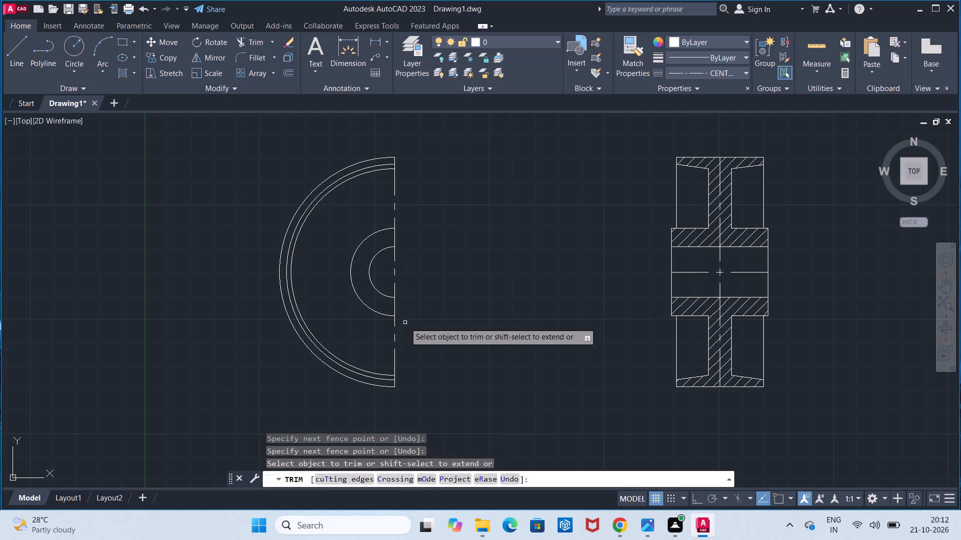
key("Escape")
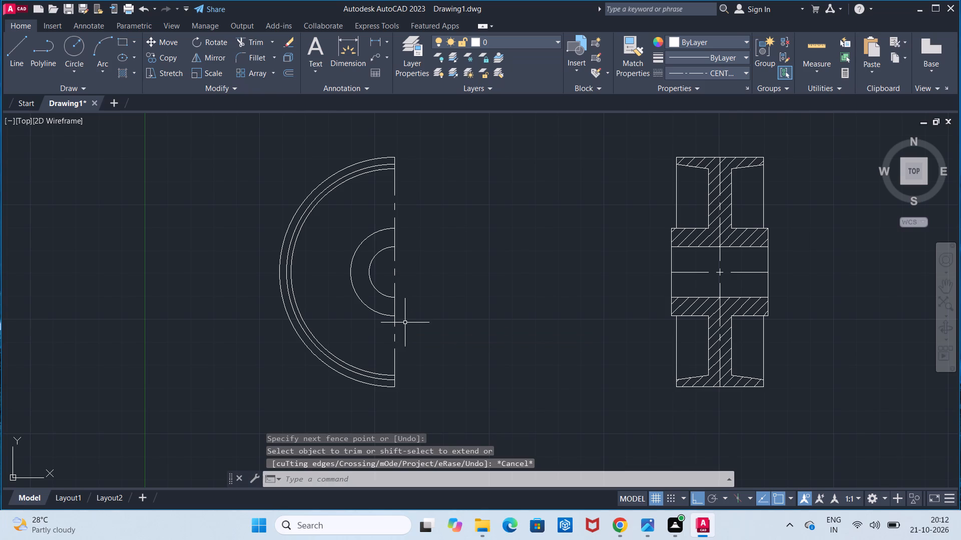
Move the half circular view with its vertical centre line horizontally to the right, closer to the section view.
scroll(512, 315, "down", 1)
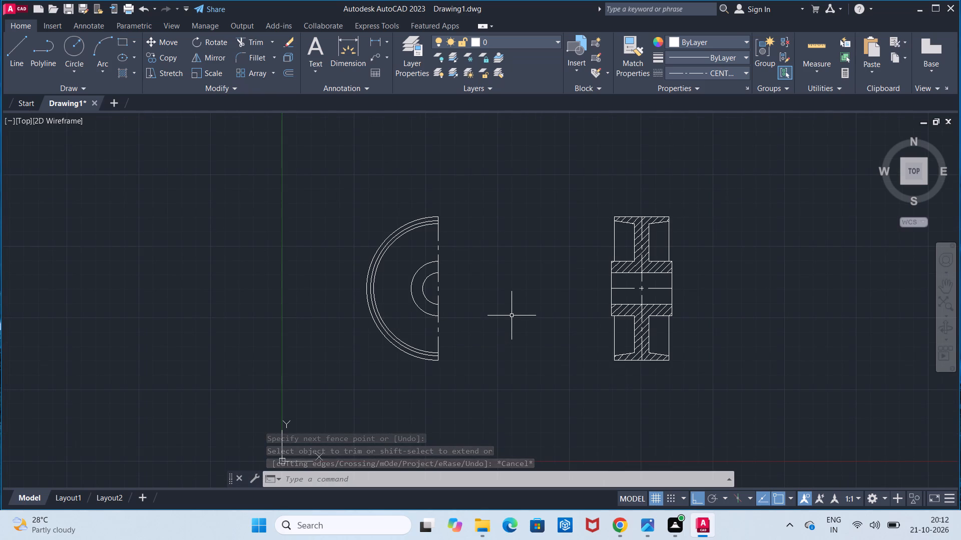
left_click(330, 170)
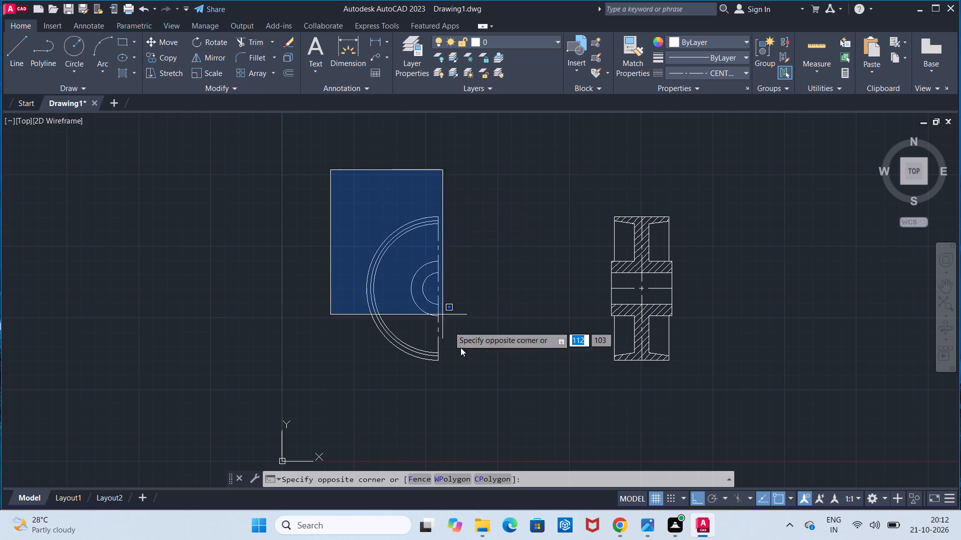
left_click(487, 405)
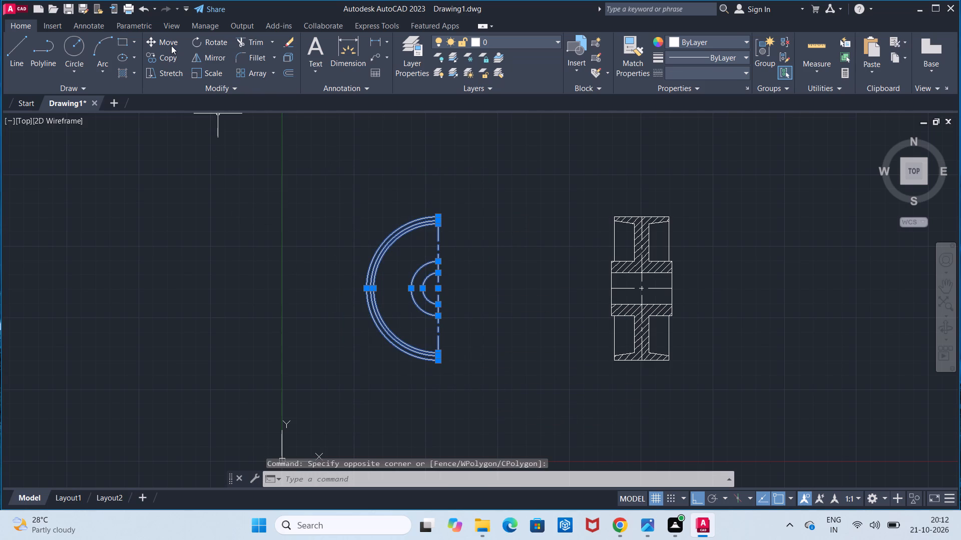
left_click(171, 43)
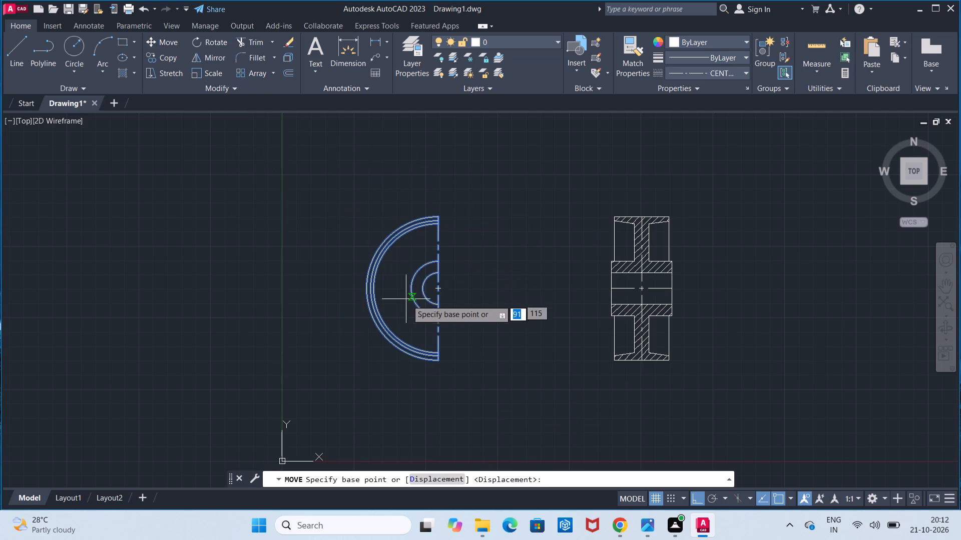
left_click(423, 301)
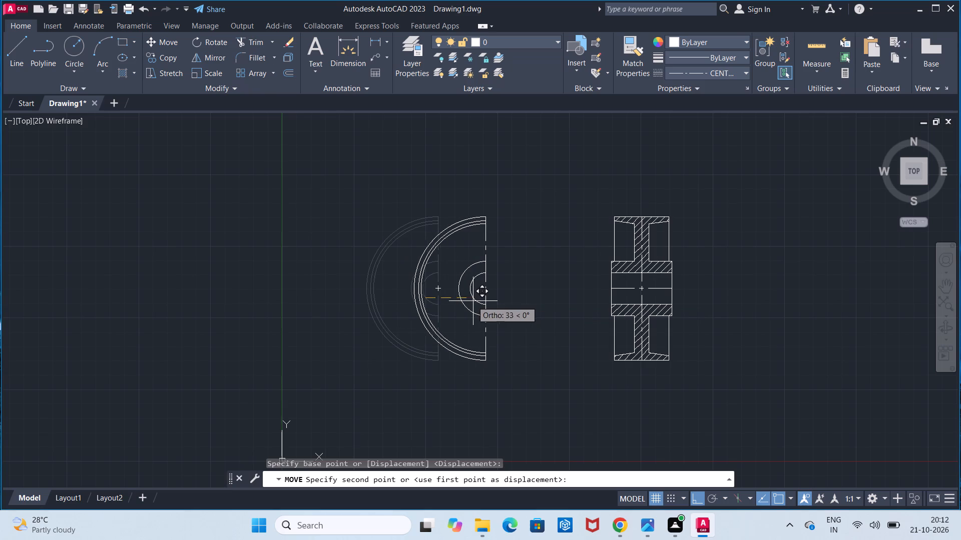
left_click(487, 303)
key("Escape")
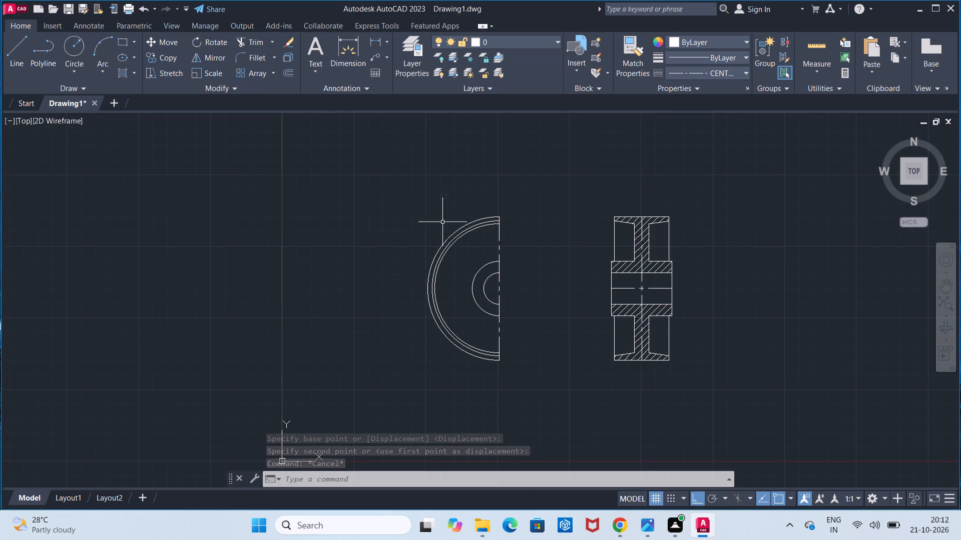
Add horizontal linear dimensions for the web thickness and the overall rim width, stacked above the section view.
left_click(378, 48)
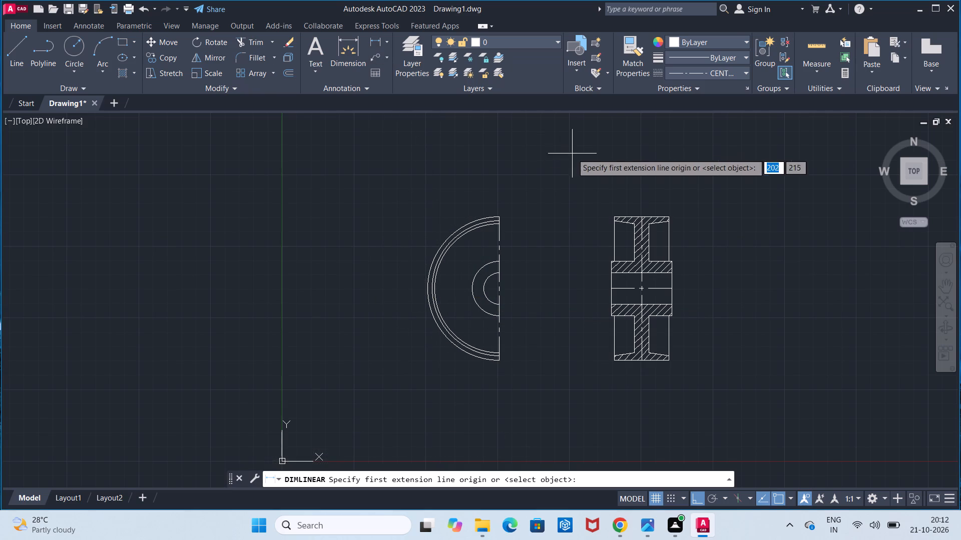
left_click(636, 222)
left_click(646, 223)
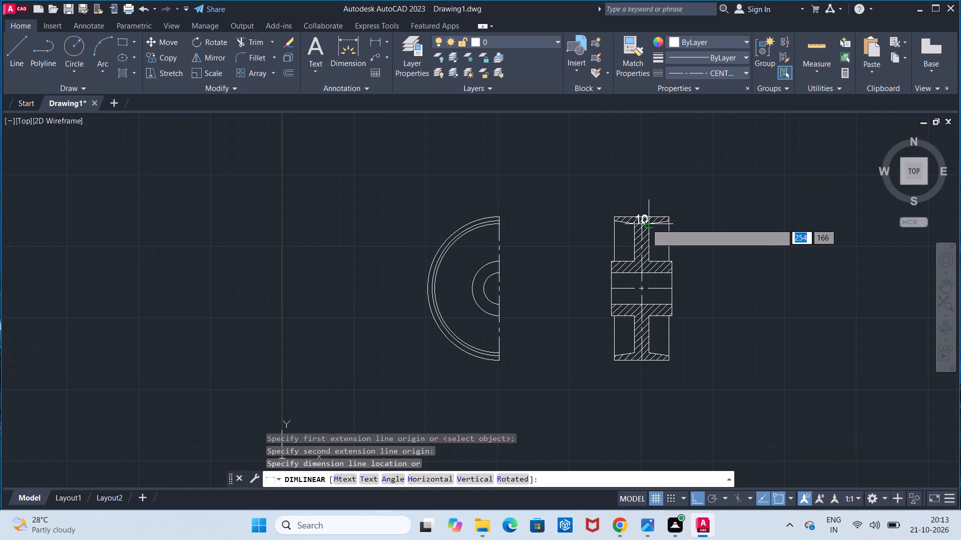
left_click(649, 197)
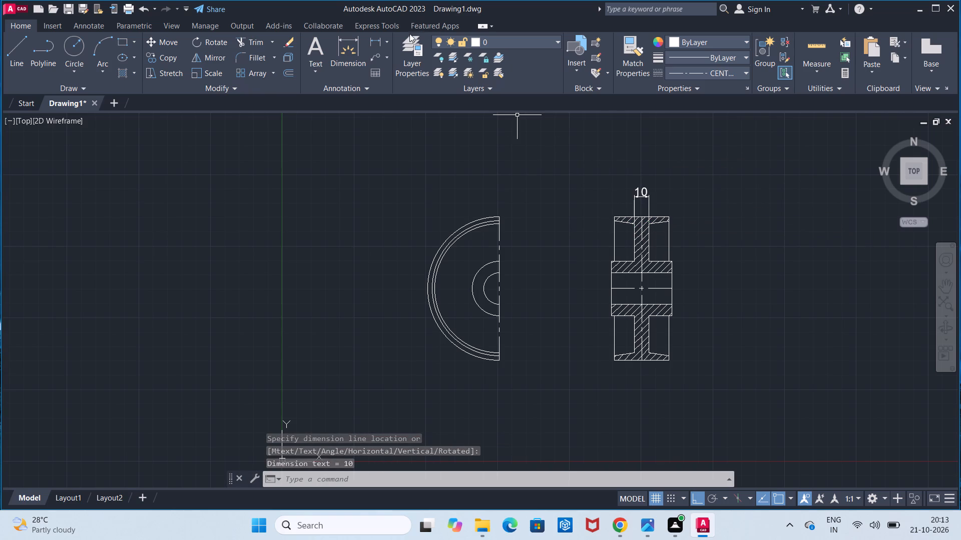
left_click(370, 39)
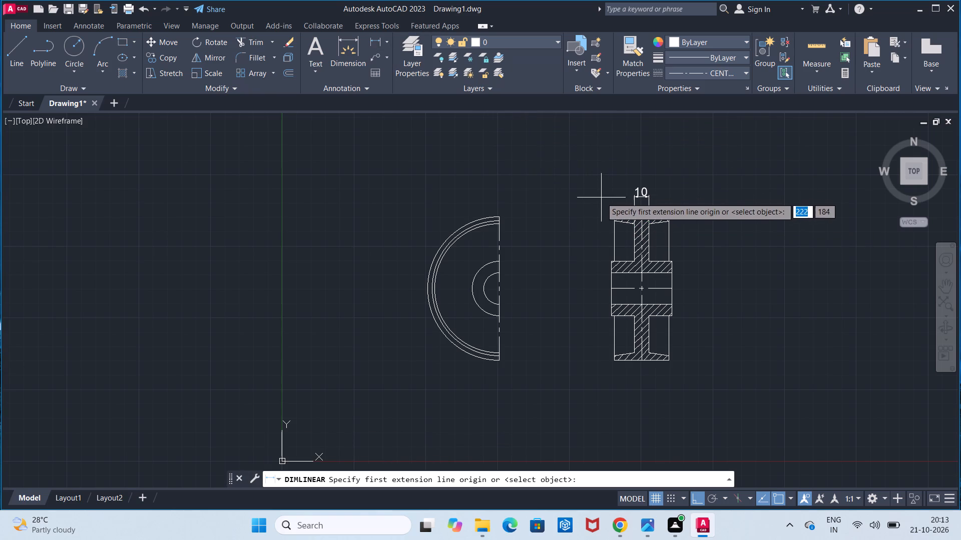
left_click(615, 215)
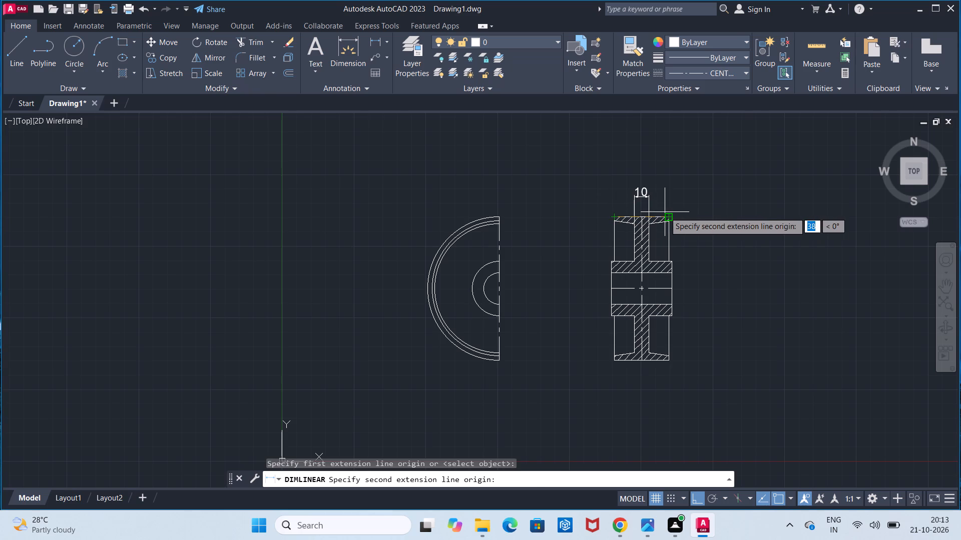
left_click(665, 212)
left_click(666, 173)
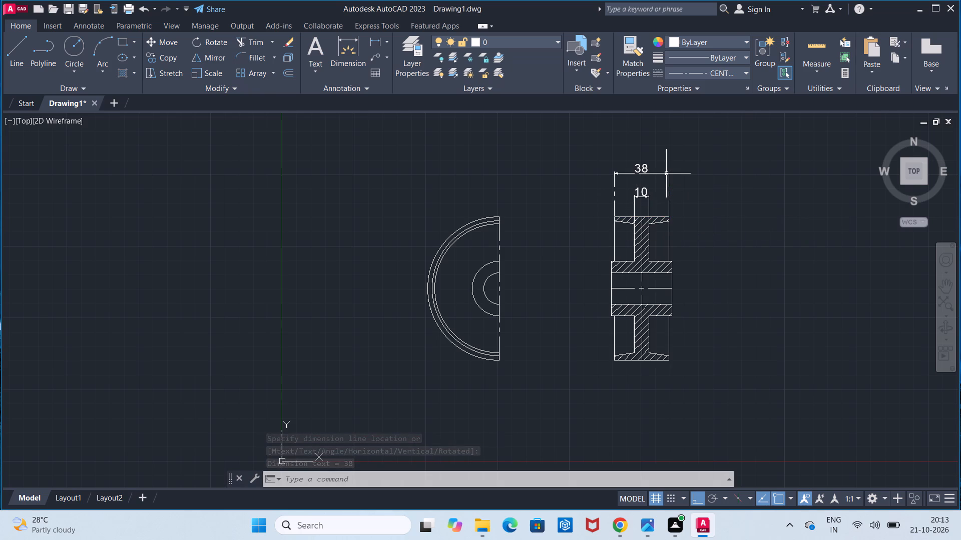
Add a horizontal linear dimension for the hub length below the section view.
middle_click_drag(651, 239, 637, 184)
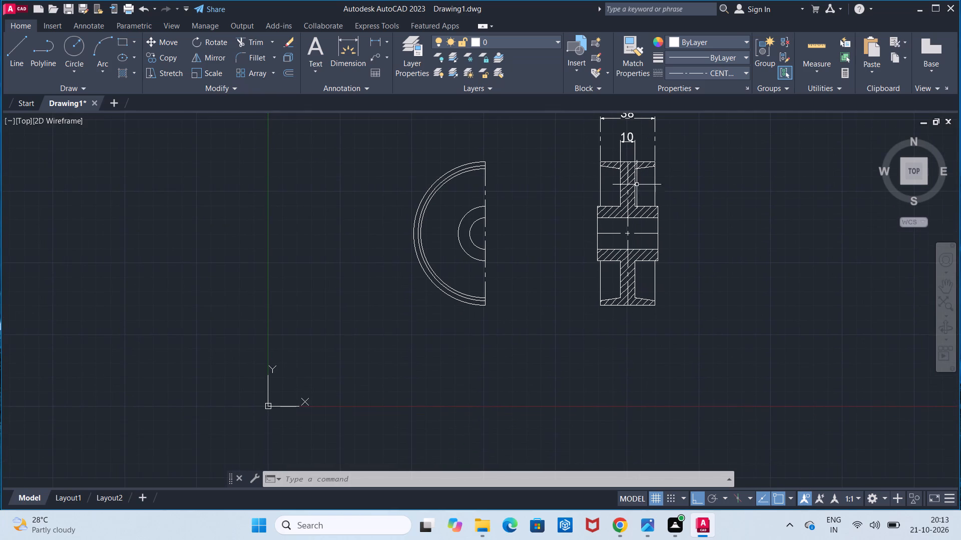
left_click(371, 35)
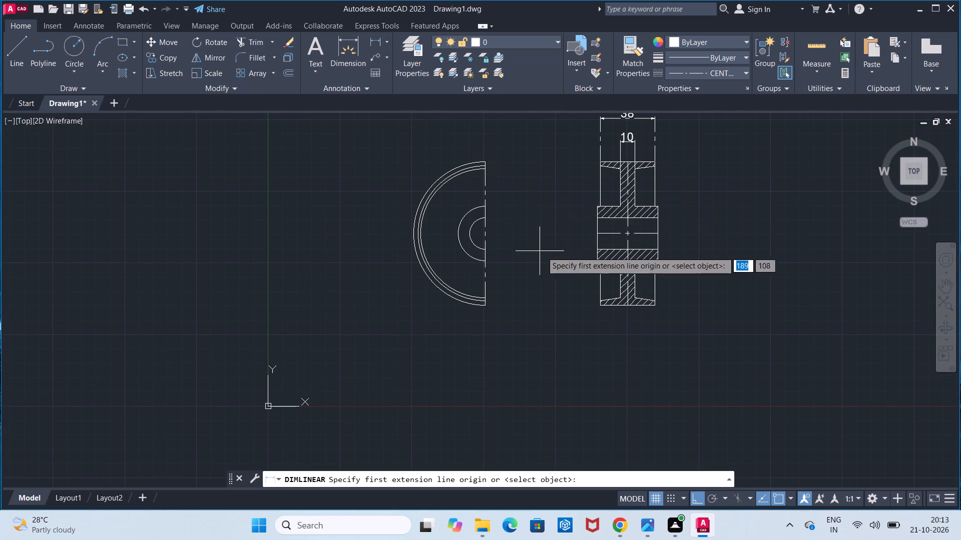
left_click(597, 258)
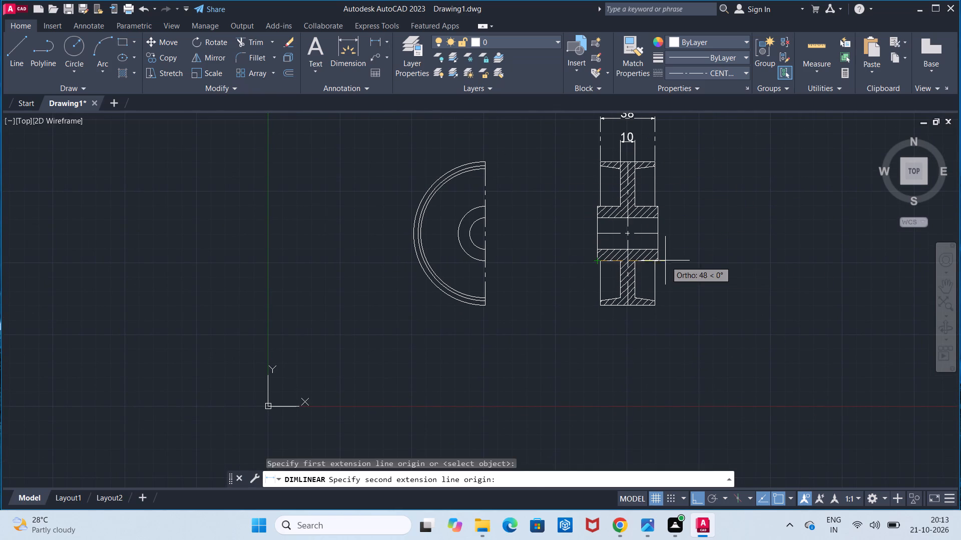
left_click(659, 259)
left_click(650, 329)
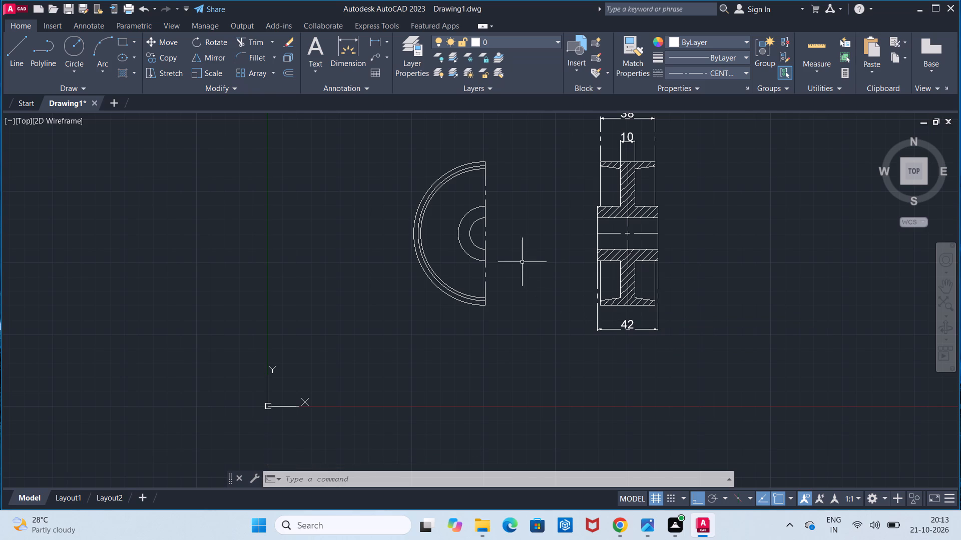
Add diameter dimensions to the outer, middle and inner rim arcs, placing their text left of the half view.
left_click(384, 46)
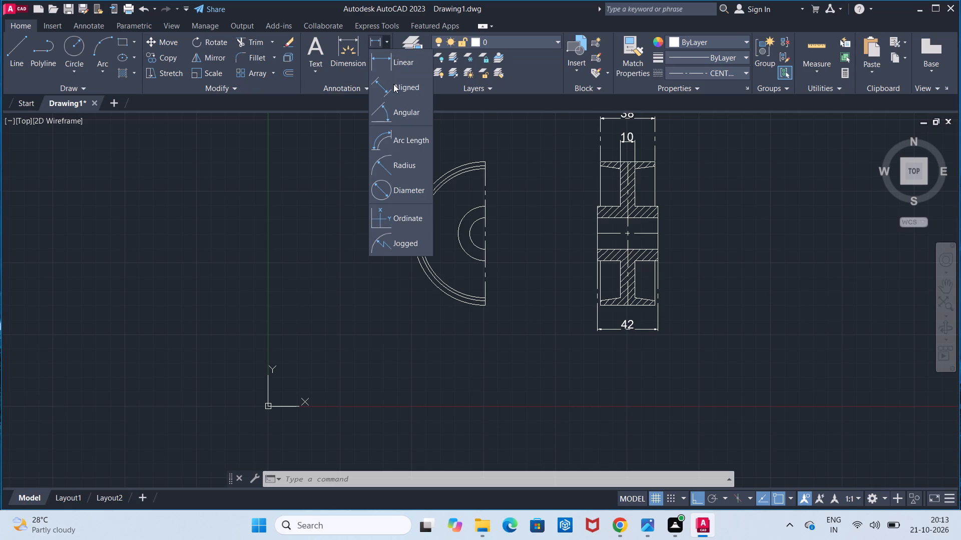
left_click(410, 183)
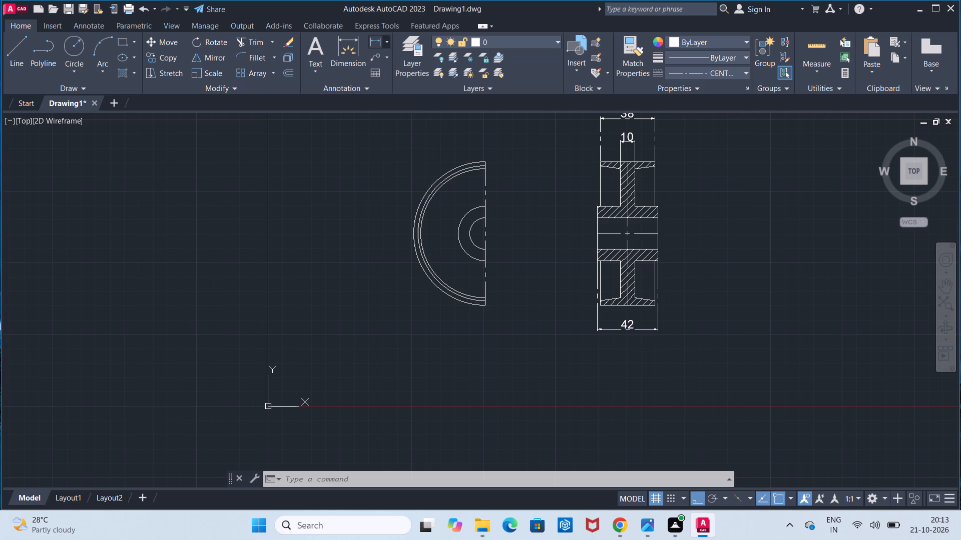
left_click(414, 244)
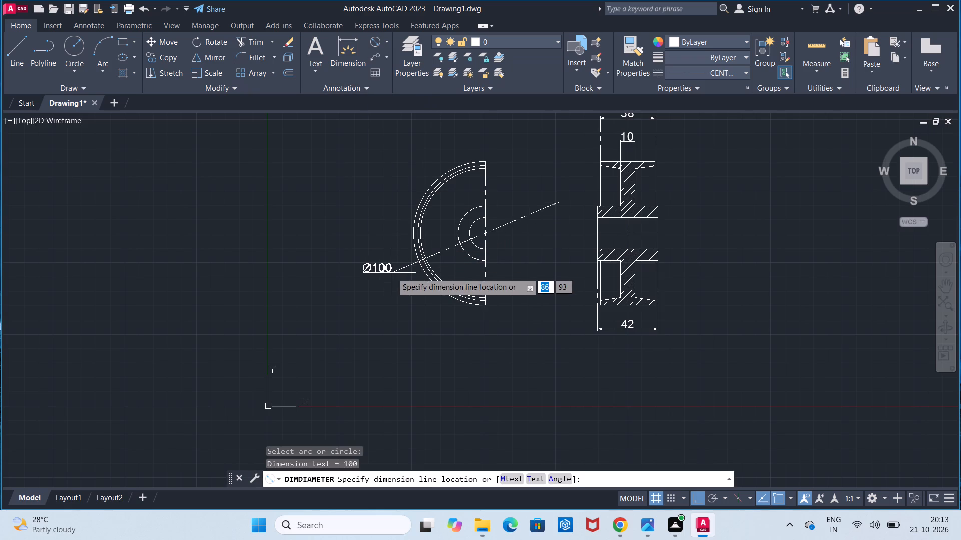
left_click(392, 273)
left_click(368, 43)
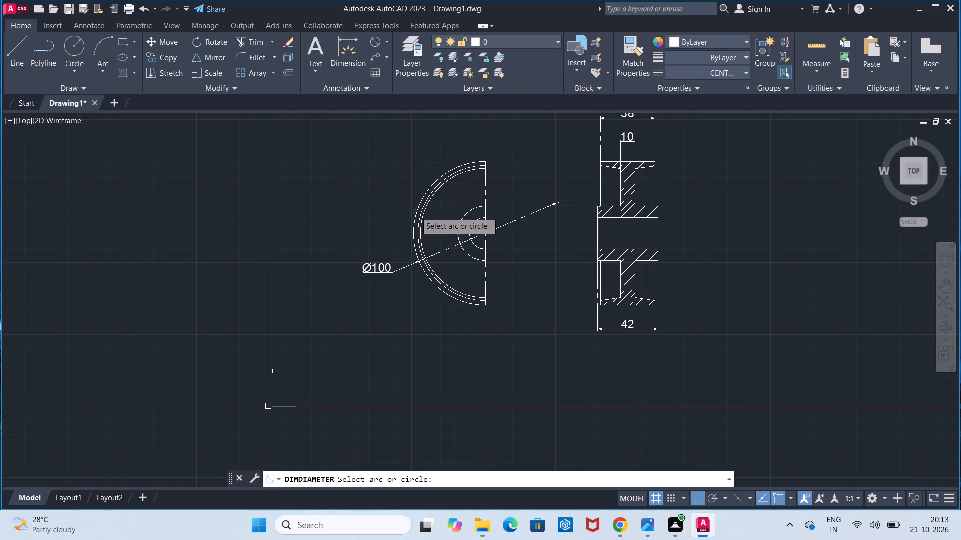
left_click(418, 222)
left_click(377, 218)
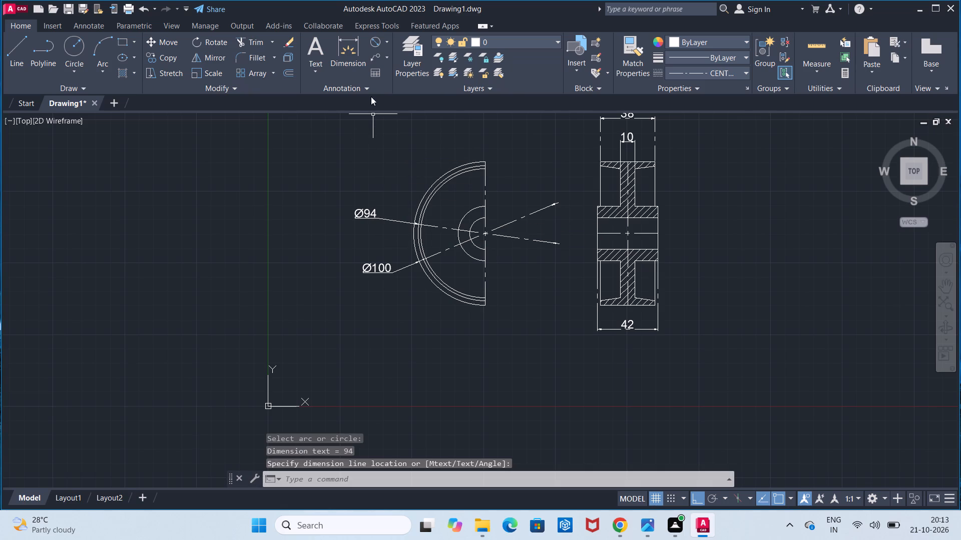
left_click(374, 44)
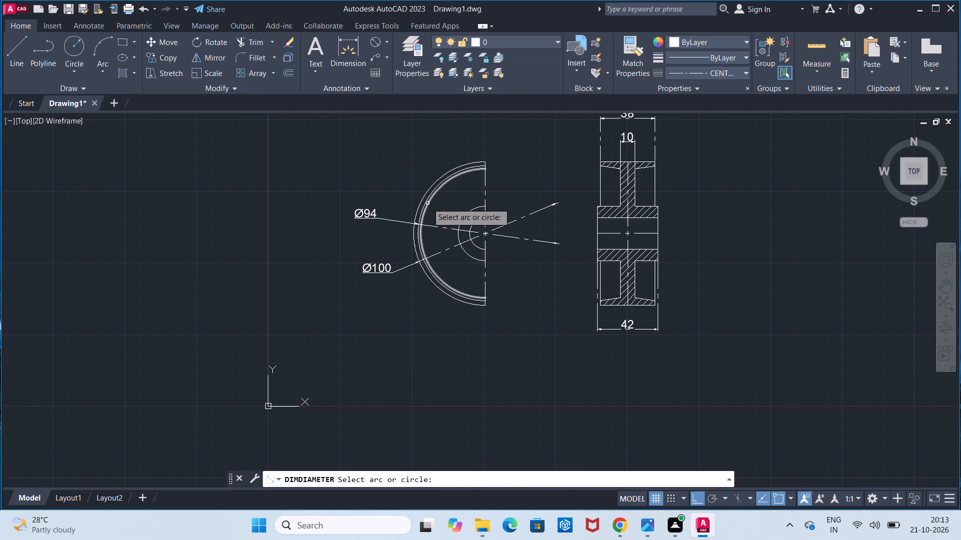
left_click(427, 203)
left_click(416, 188)
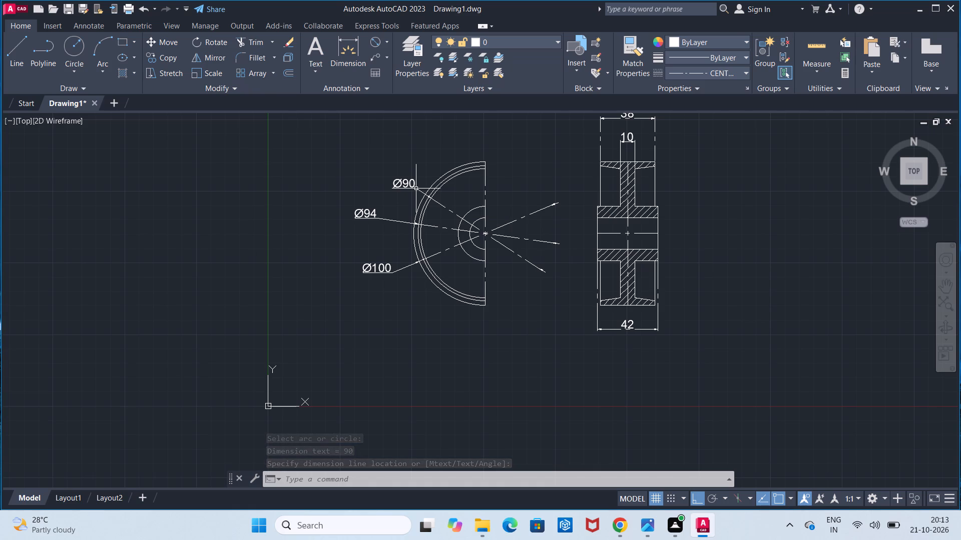
Add diameter dimensions to the hub arc, with text at its upper right, and to the bore arc, with text below the half view.
left_click(372, 46)
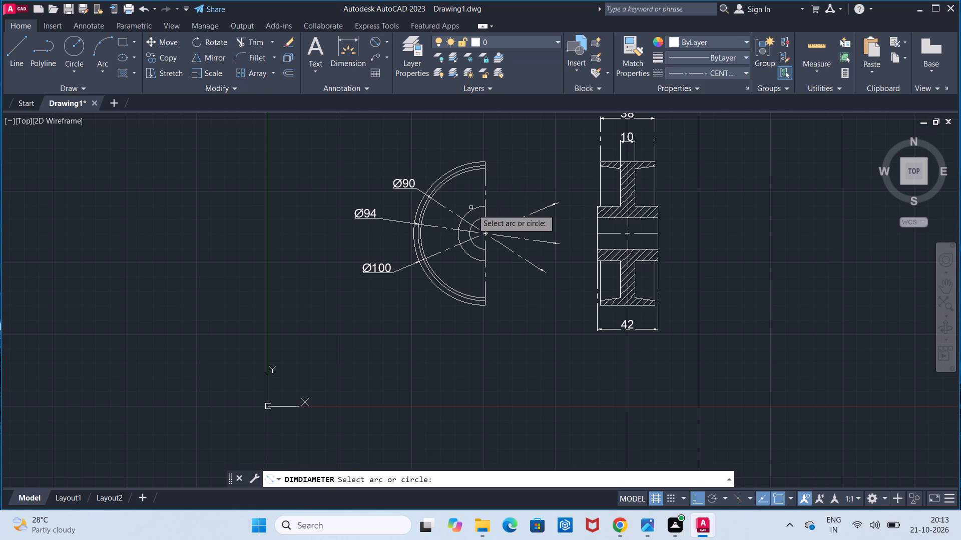
left_click(477, 207)
left_click(509, 192)
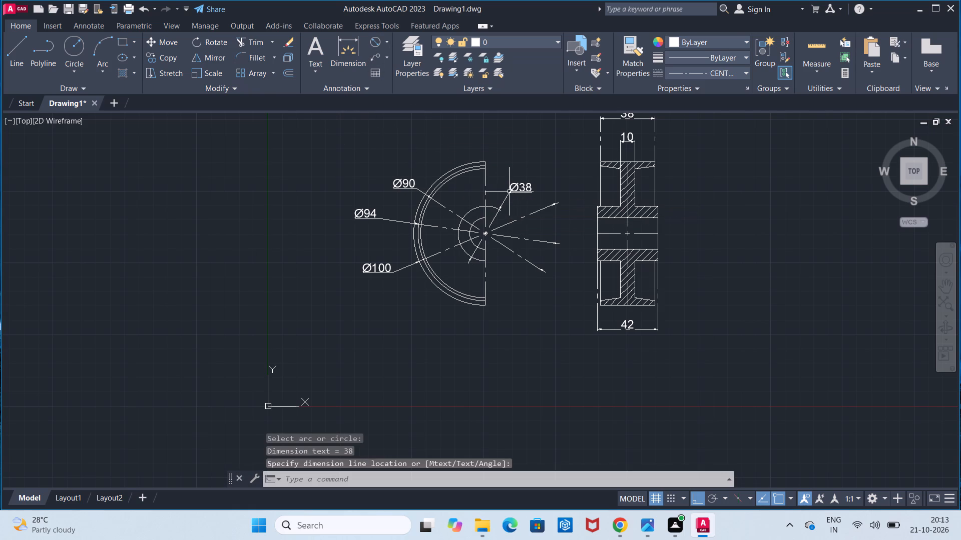
left_click(376, 43)
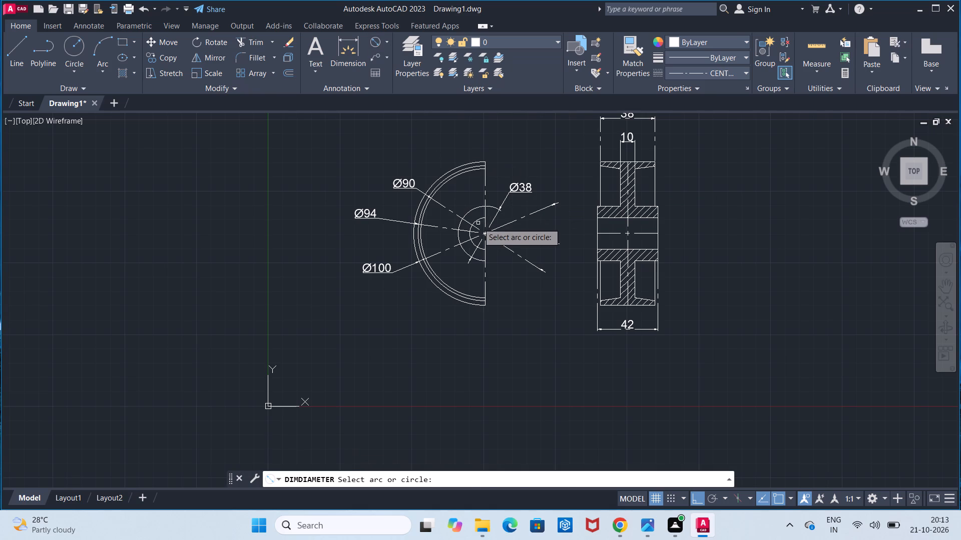
left_click(478, 220)
left_click(456, 335)
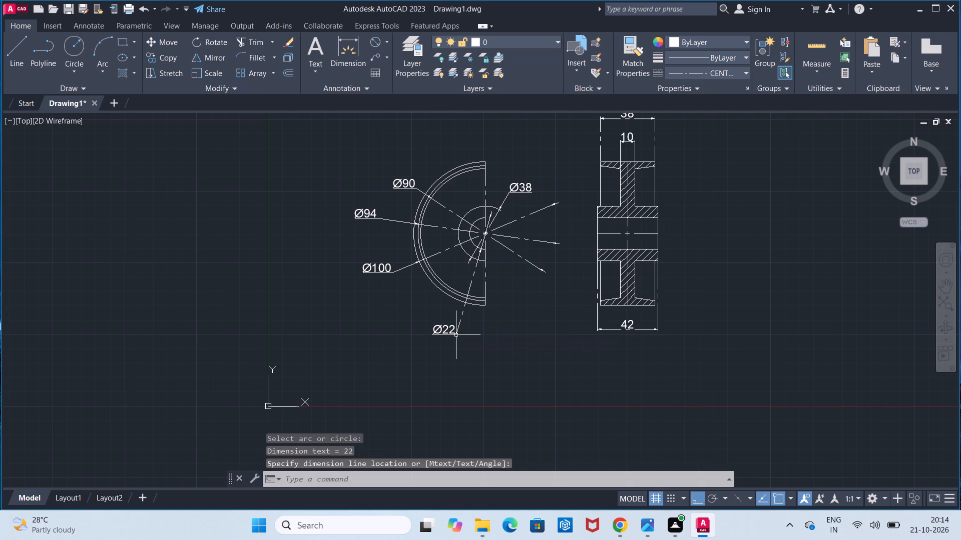
Select the half view and the section view with all their dimensions and run Join on them.
scroll(420, 281, "down", 1)
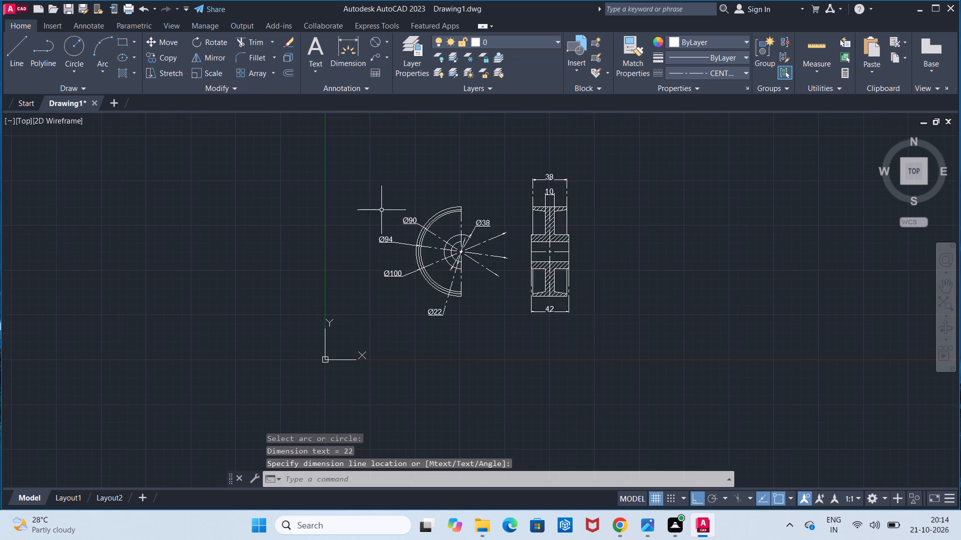
left_click(357, 126)
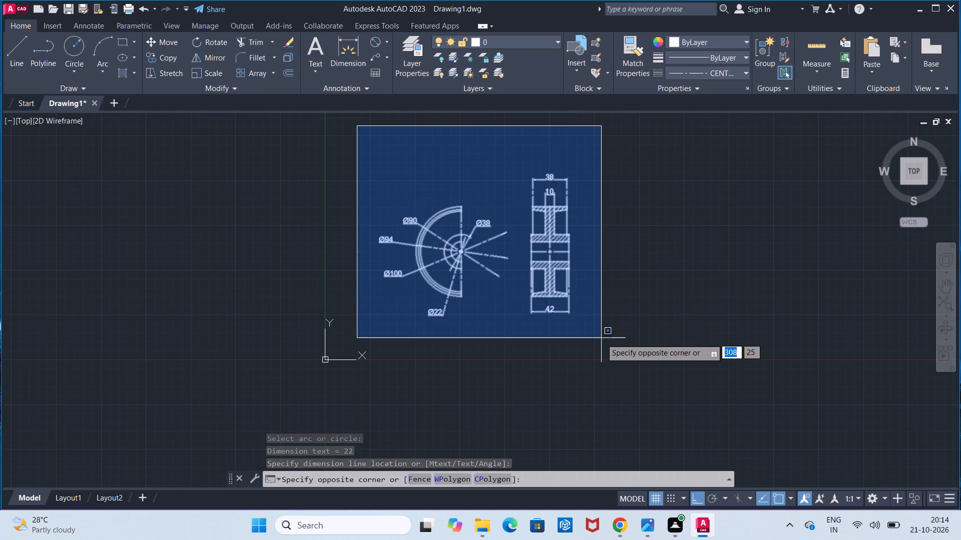
left_click(606, 348)
type("joi")
left_click(643, 378)
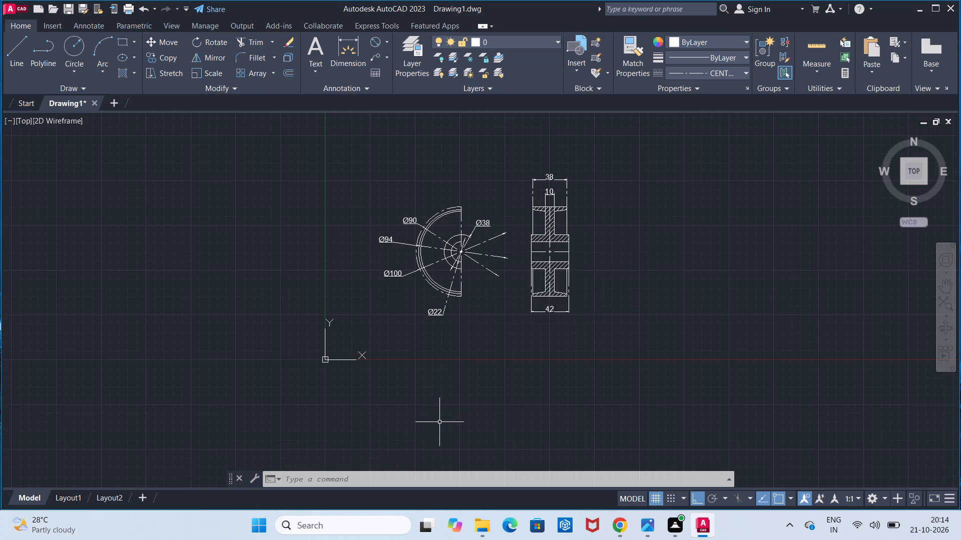
Turn off command-history logging with the LOGFILEOFF command.
left_click(443, 476)
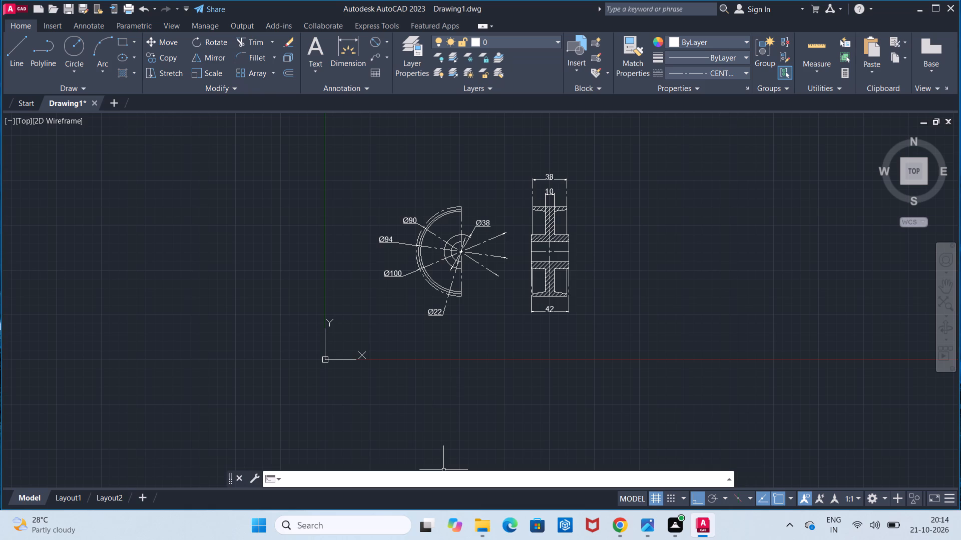
key("l")
type("og")
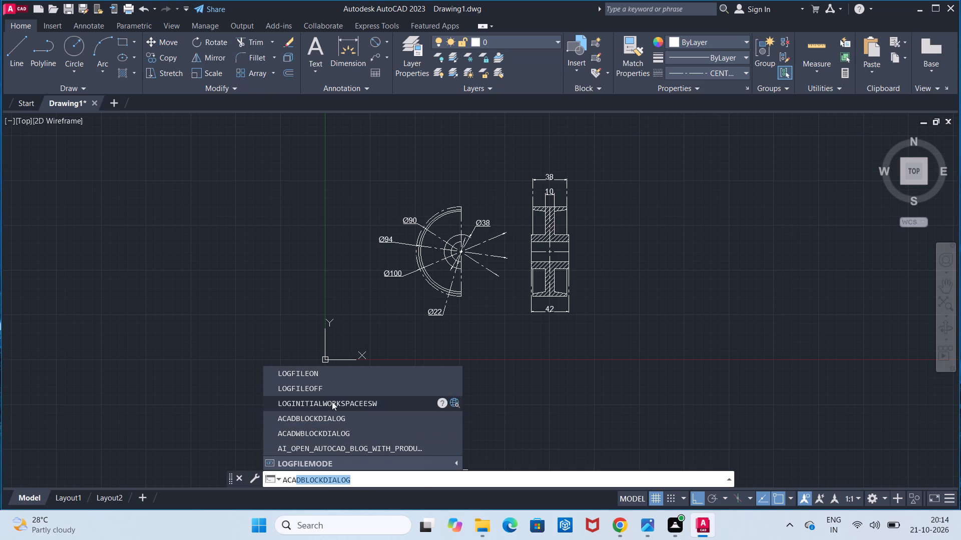
left_click(330, 388)
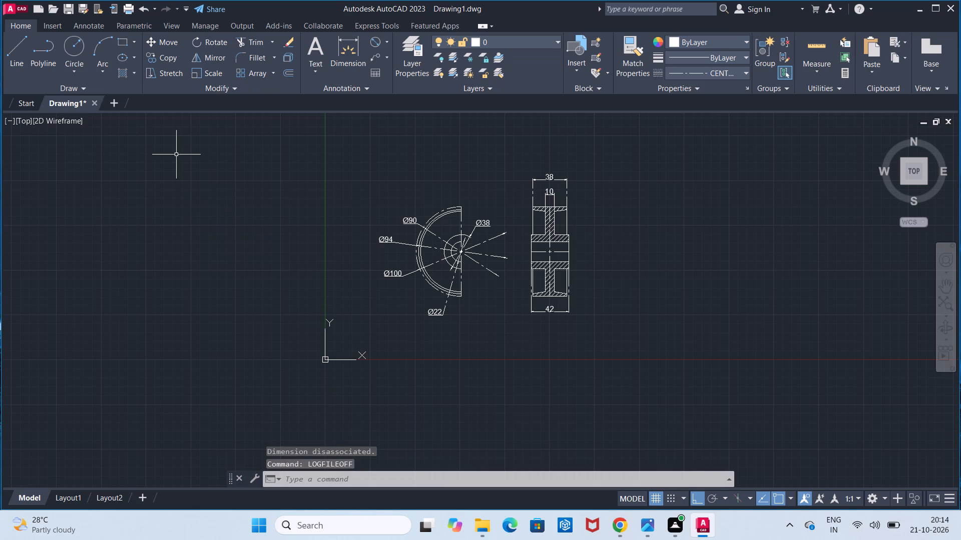
Save the drawing in Documents as "Flat belt pulley" in AutoCAD 2018 Drawing format.
left_click(75, 12)
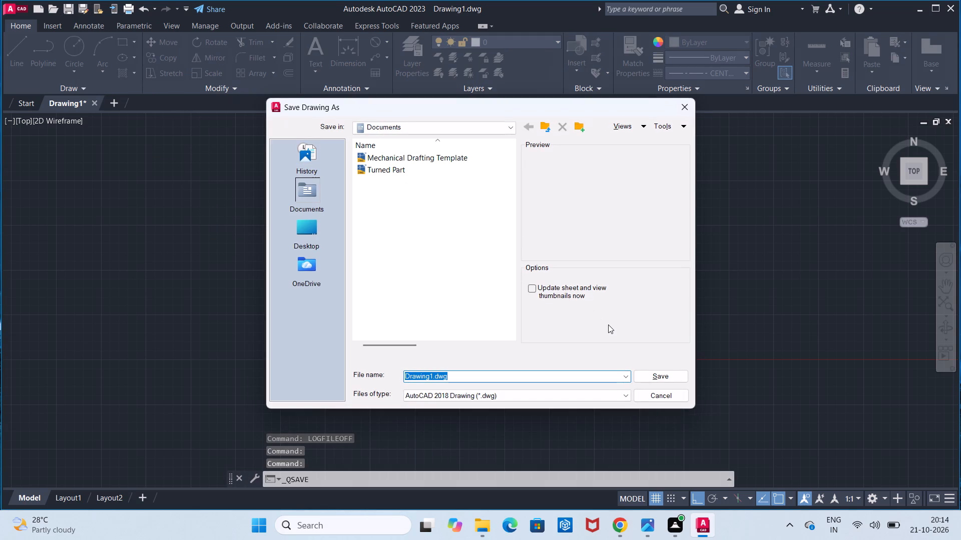
key("BackSpace")
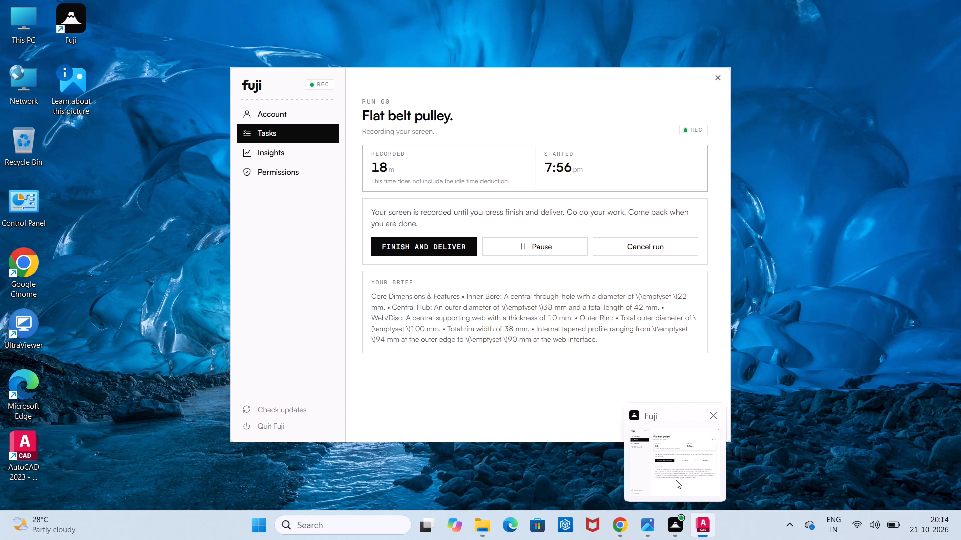
left_click(451, 374)
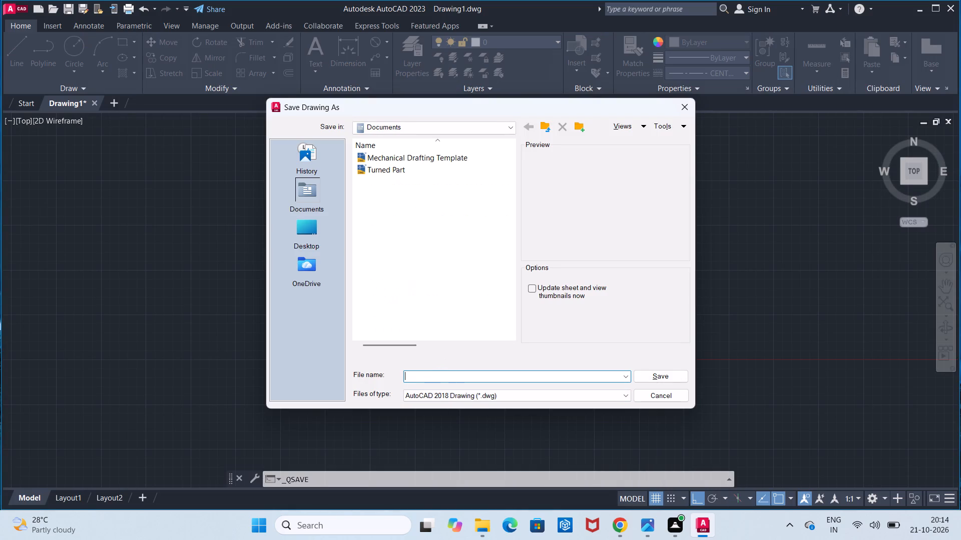
type("lat br")
key("BackSpace")
type("elt")
key("space")
type("pulley")
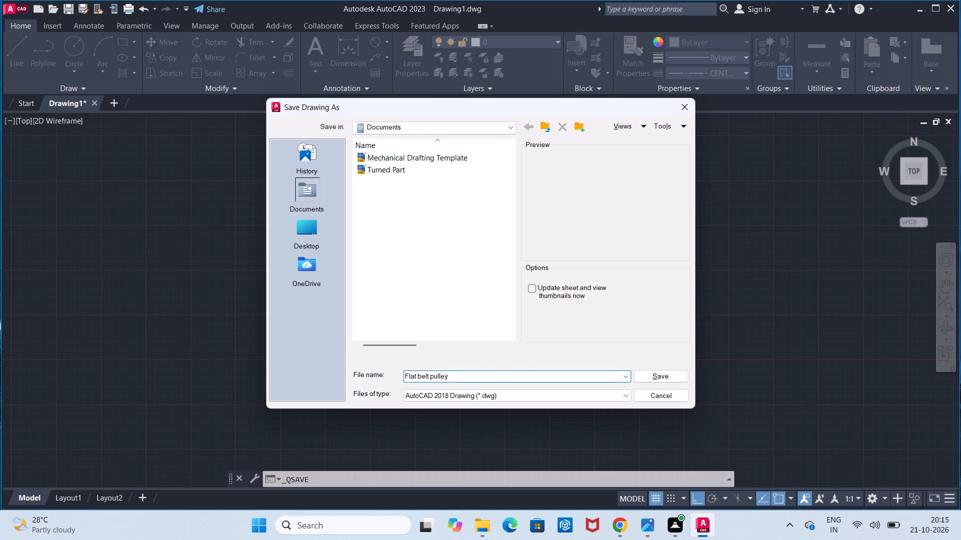
left_click(656, 378)
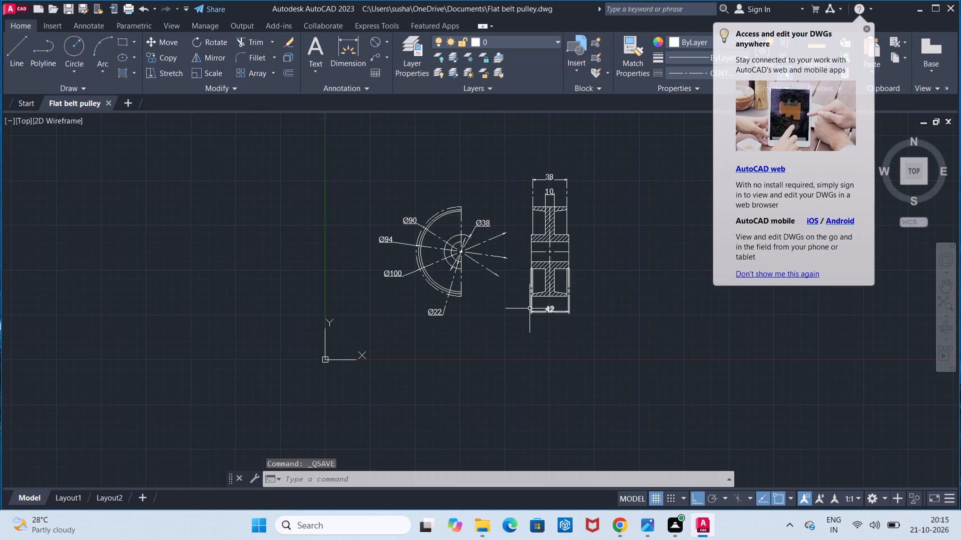
Set up the plot on ISO A4 (297.00 x 210.00 MM) paper in landscape orientation, centred on the sheet.
left_click(130, 5)
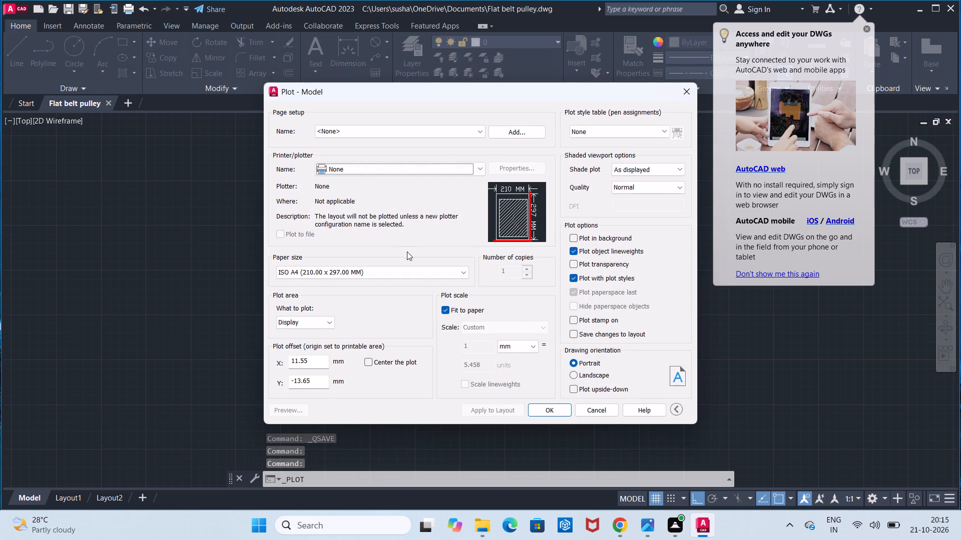
left_click(418, 270)
left_click(419, 290)
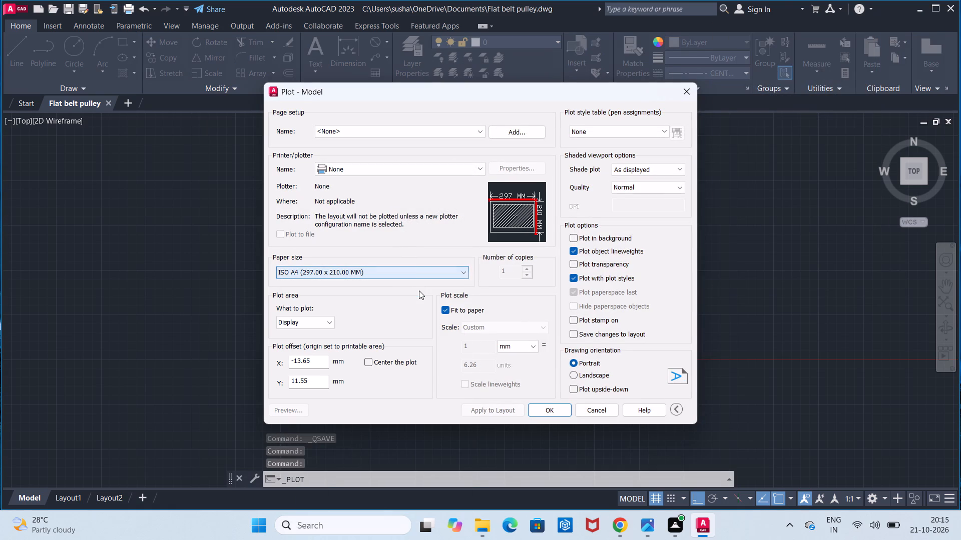
left_click(592, 380)
left_click(592, 371)
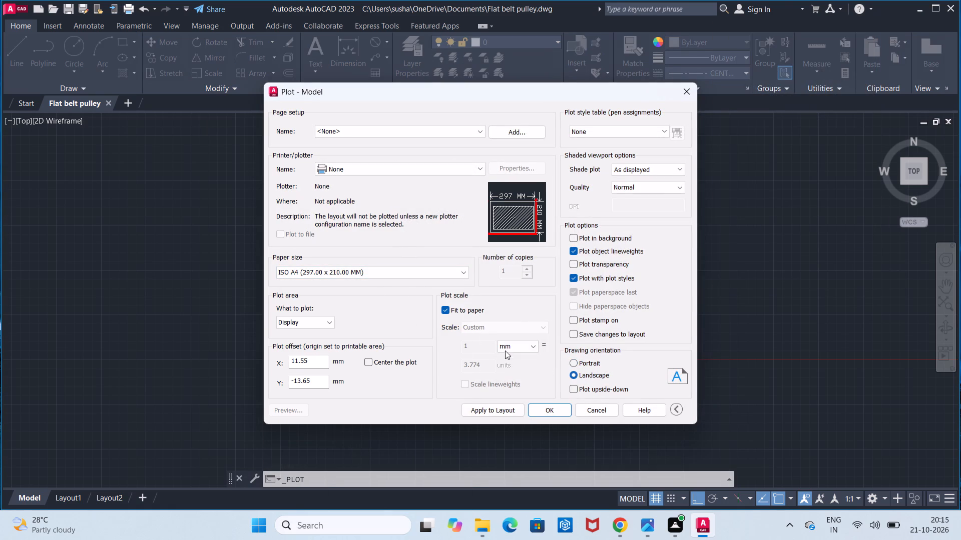
left_click(367, 360)
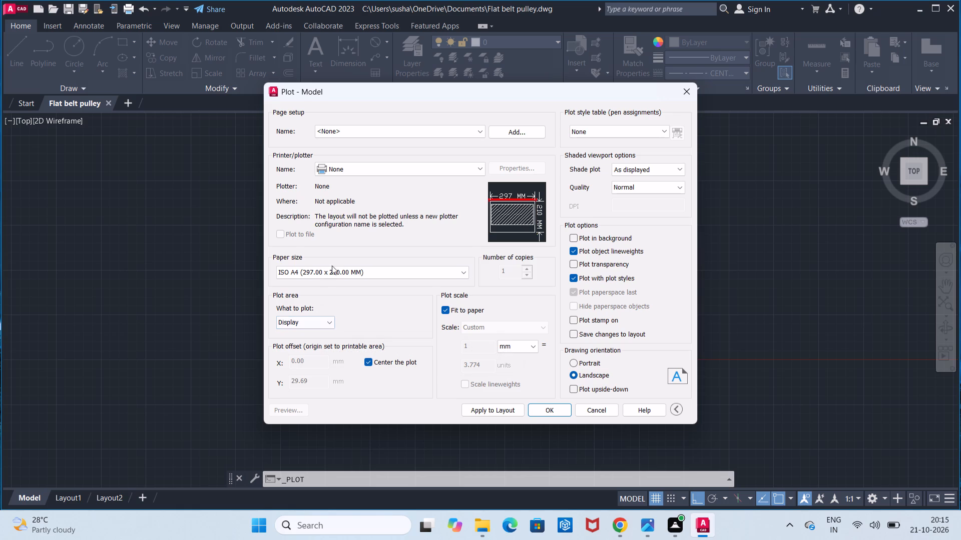
Set the plot area to a window enclosing both pulley views and all their dimensions.
left_click(323, 320)
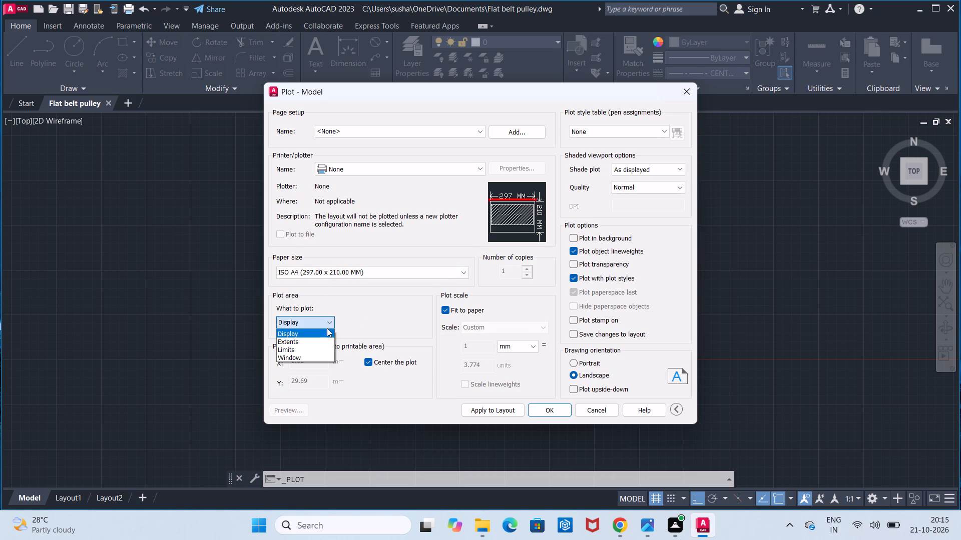
left_click(316, 354)
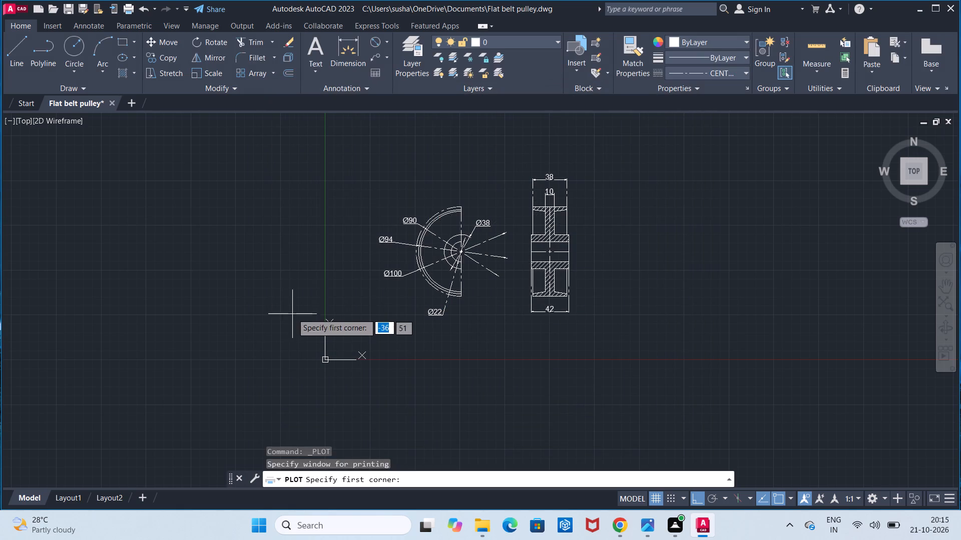
left_click(355, 120)
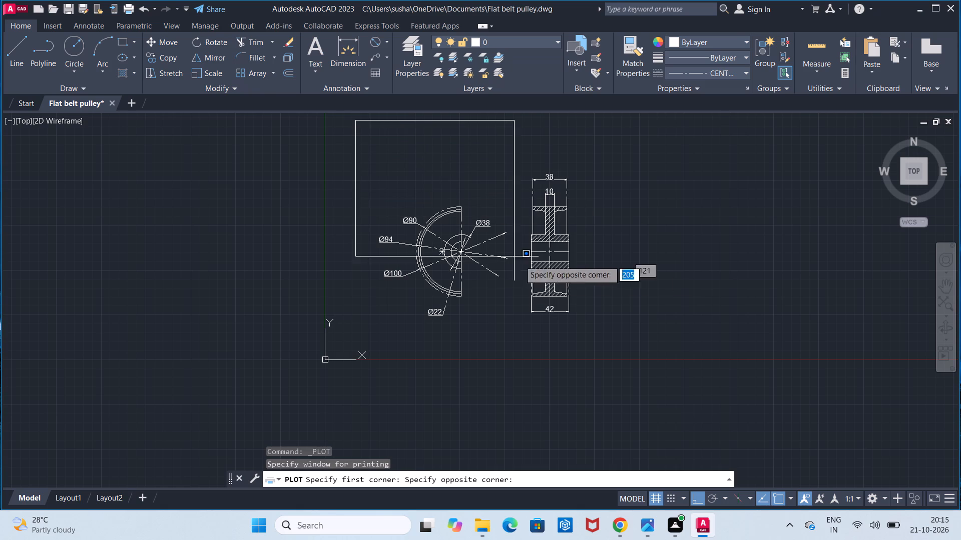
left_click(614, 348)
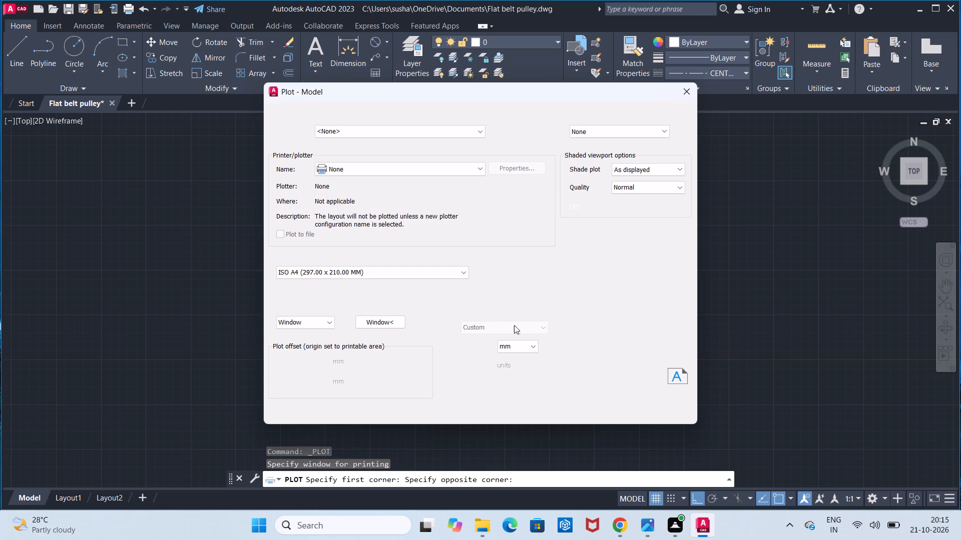
Plot the drawing with DWG To PDF.pc3 and save it in Documents as Flat belt pulley-Model.pdf.
left_click(395, 169)
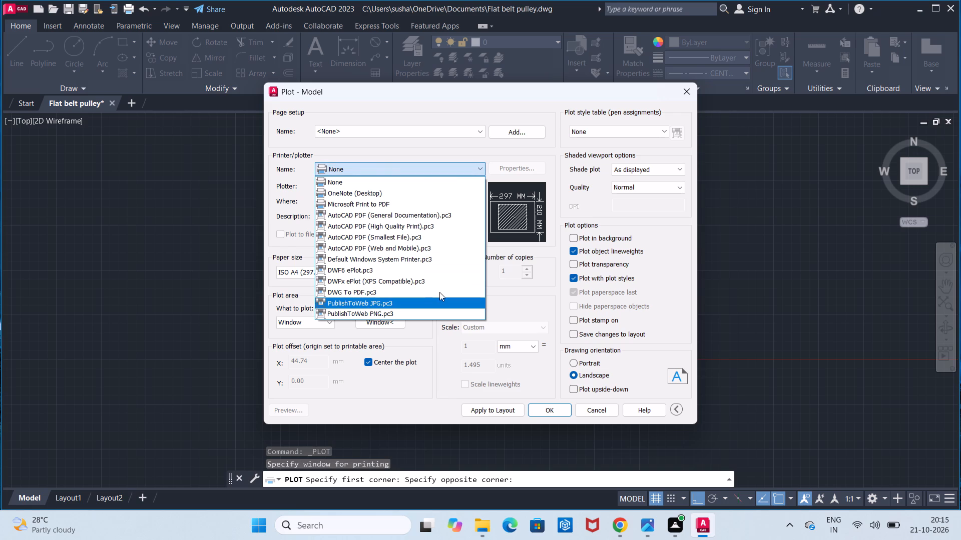
left_click(439, 292)
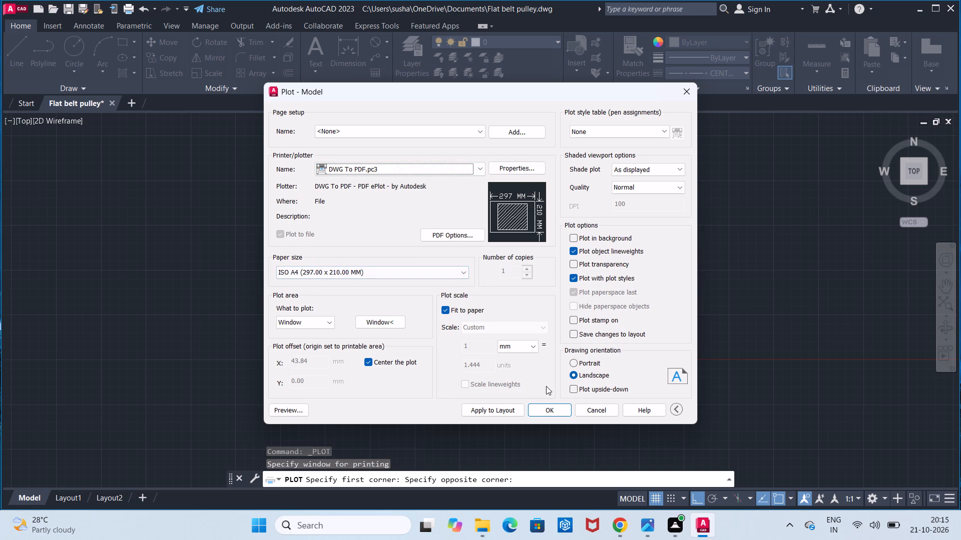
left_click(553, 405)
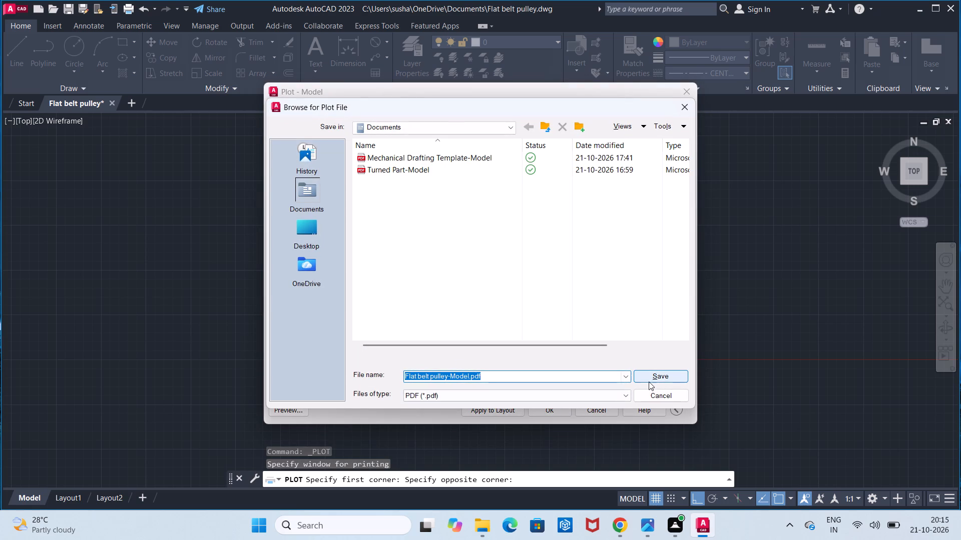
left_click(656, 380)
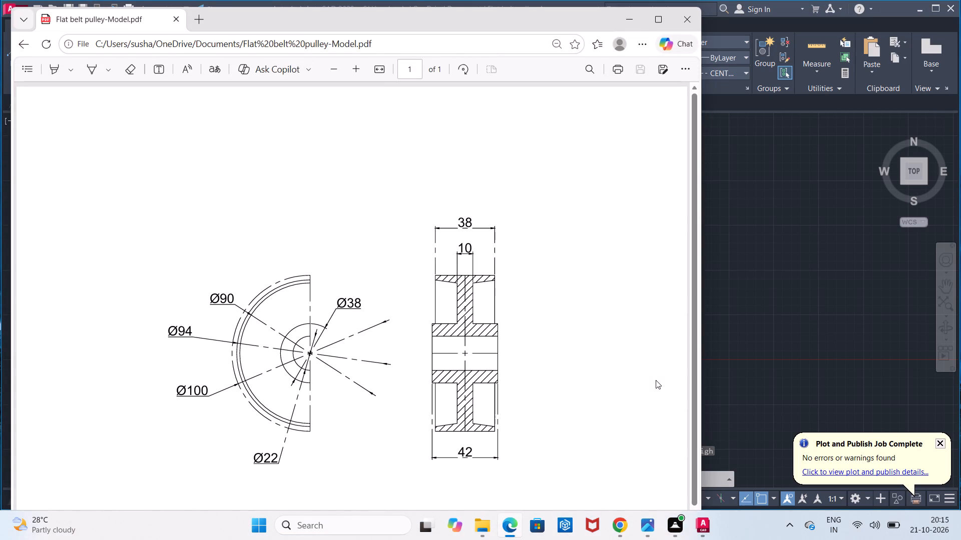
Check both views and their dimensions in the plotted PDF, and close it.
scroll(656, 380, "down", 1)
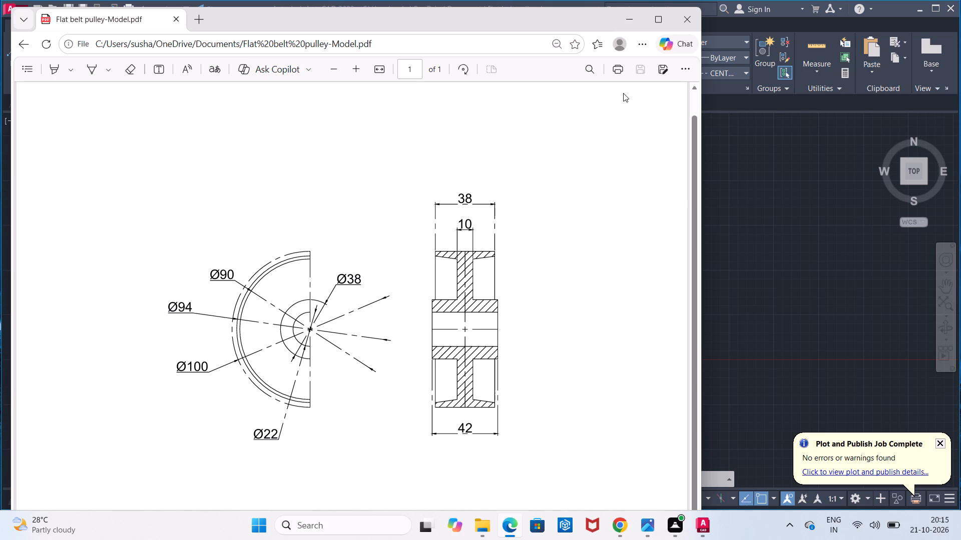
left_click(675, 24)
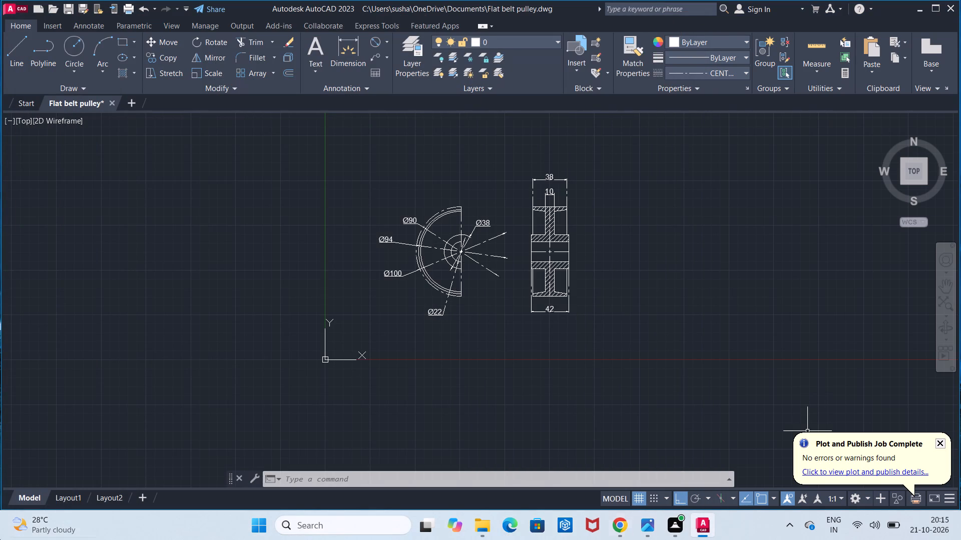
Close AutoCAD, saving the changes to Flat belt pulley.dwg.
left_click(951, 12)
left_click(445, 287)
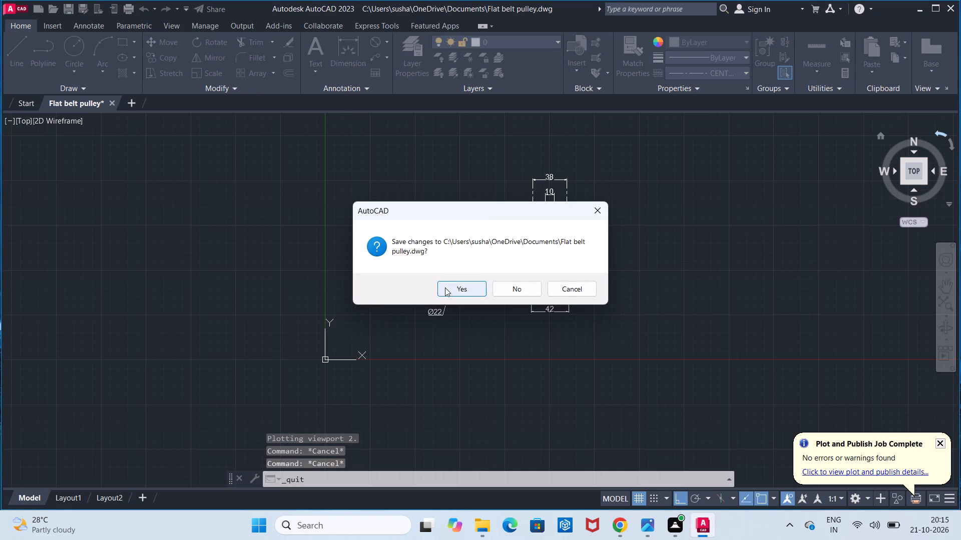